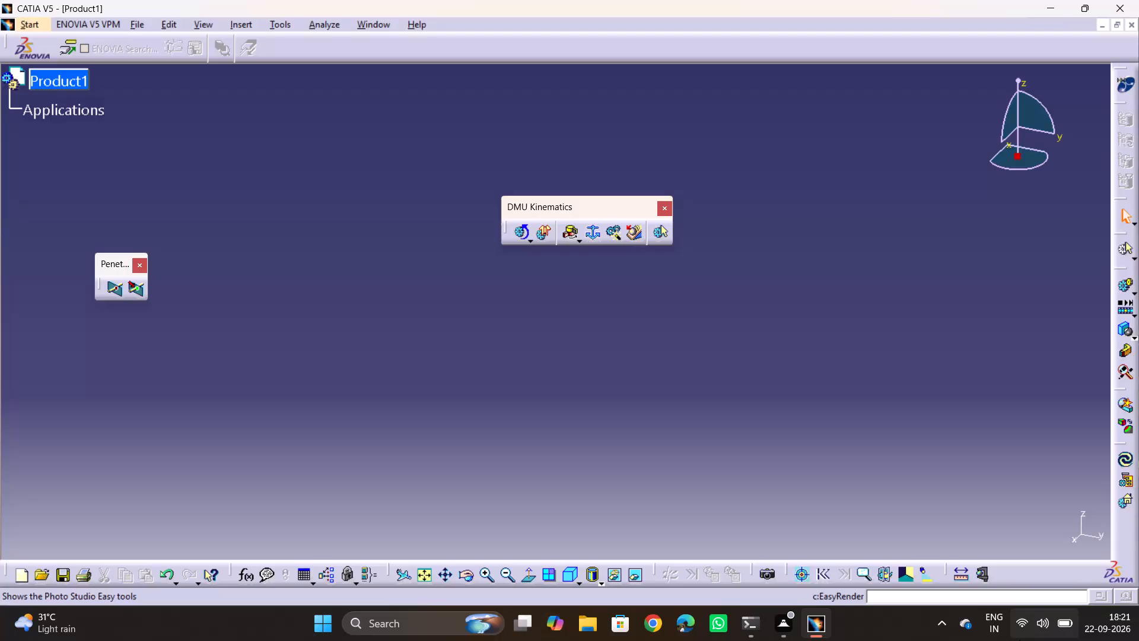
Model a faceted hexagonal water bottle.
Lower the display brightness to about 51.
{"action": "left_click", "coordinate": [1020, 640]}
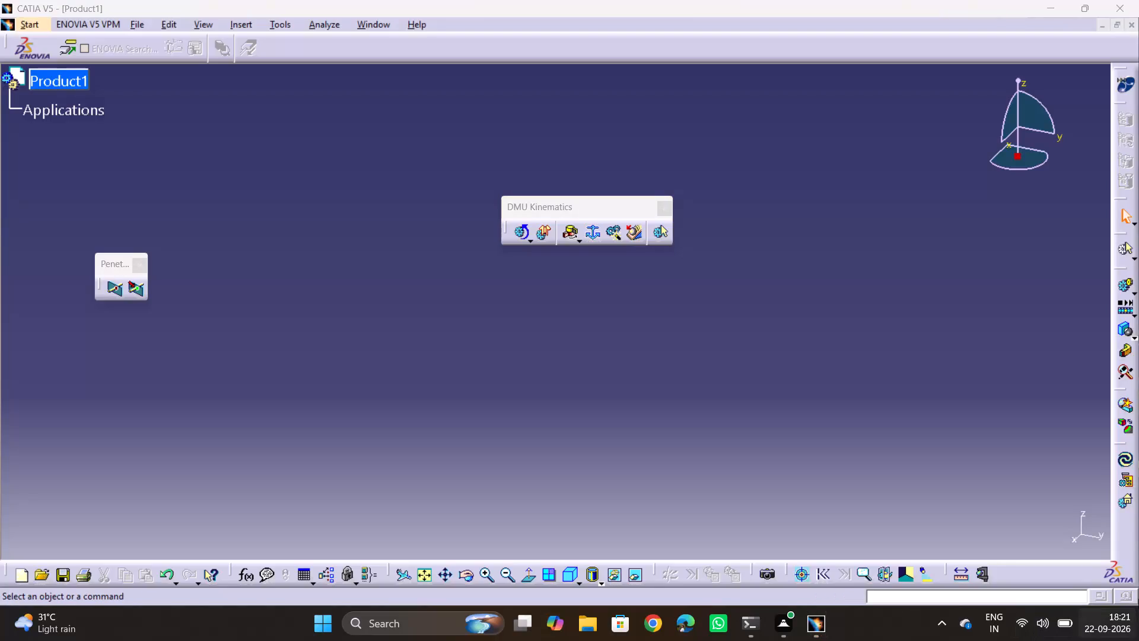
{"action": "left_click", "coordinate": [1043, 622]}
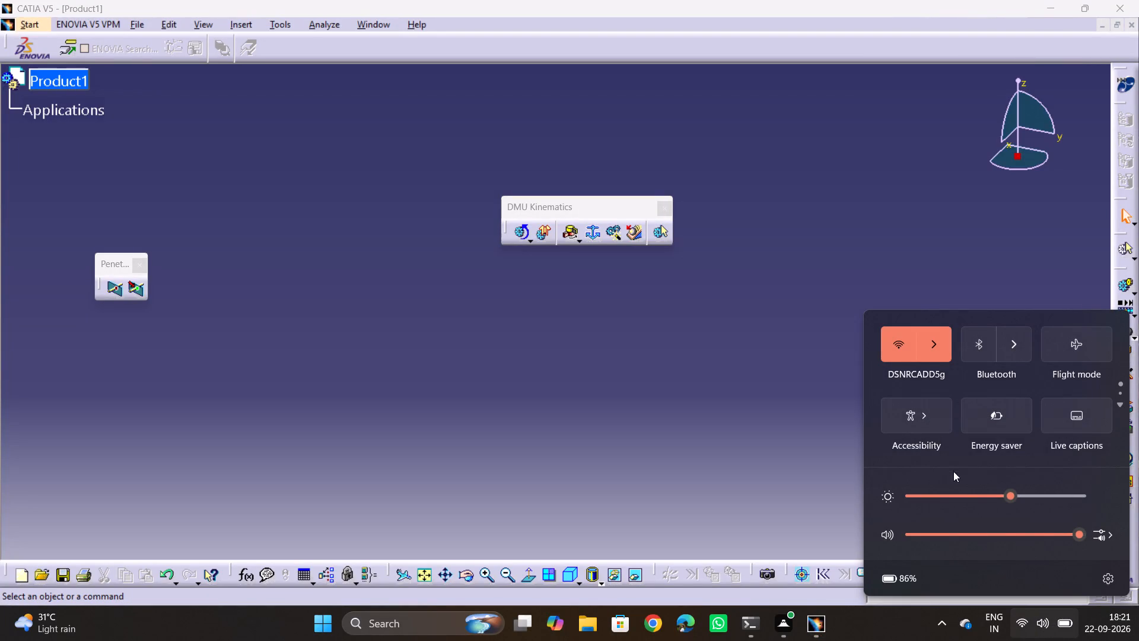
{"action": "left_click", "coordinate": [966, 498]}
{"action": "left_click", "coordinate": [978, 493]}
{"action": "left_click", "coordinate": [997, 493]}
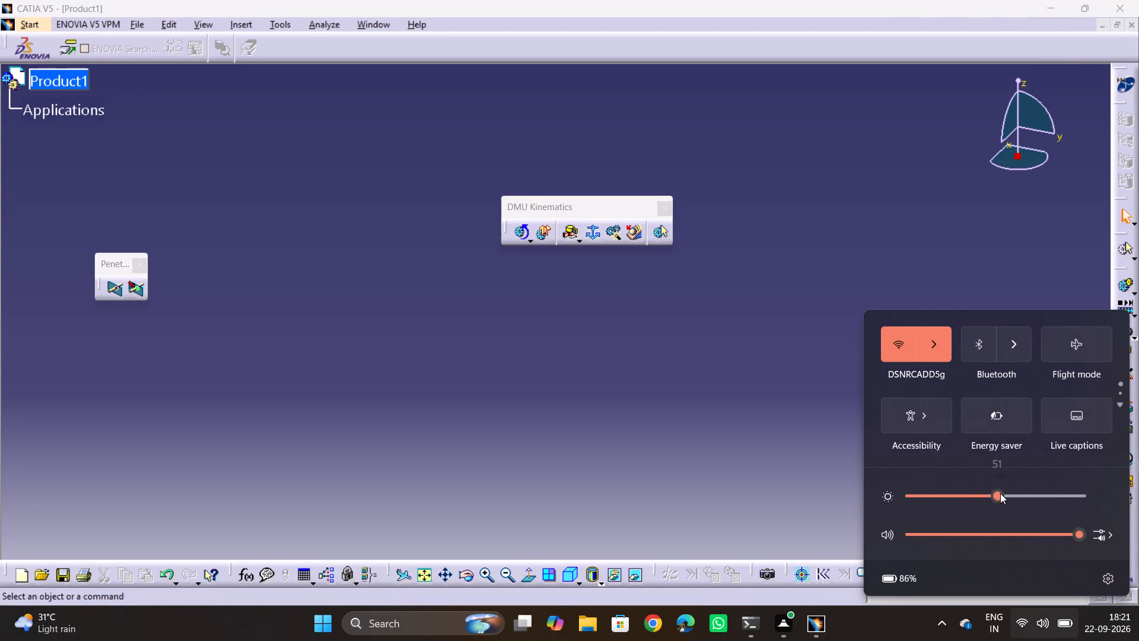
{"action": "left_click", "coordinate": [984, 497]}
{"action": "left_click", "coordinate": [997, 494]}
{"action": "left_click", "coordinate": [774, 436]}
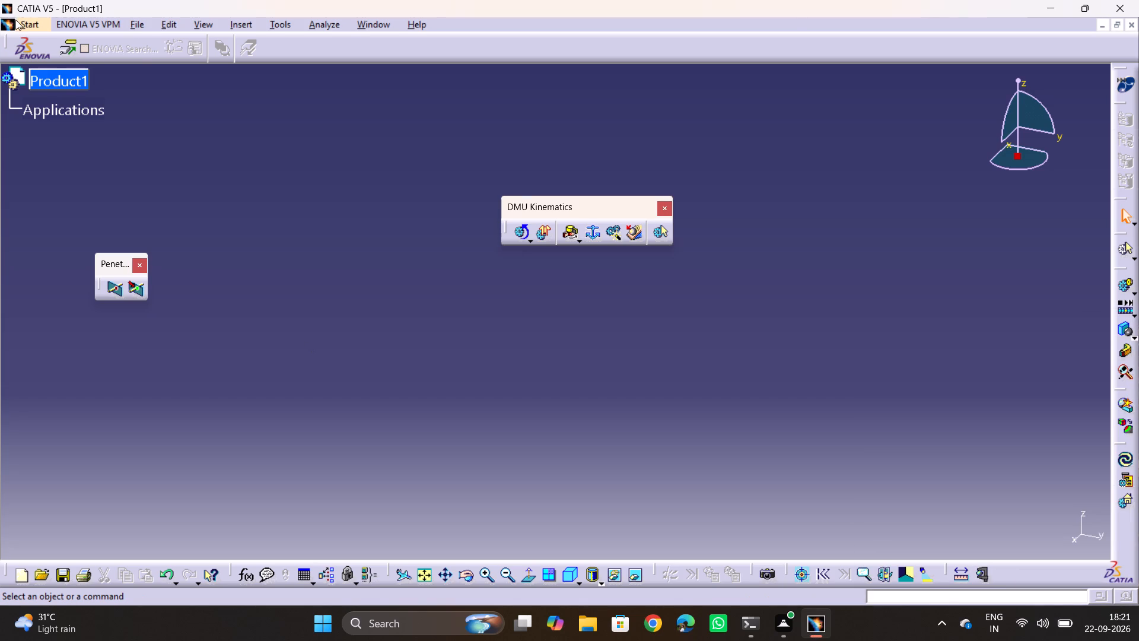
Create a new part in the Wireframe and Surface Design workbench.
{"action": "left_click", "coordinate": [15, 20]}
{"action": "left_click", "coordinate": [68, 84]}
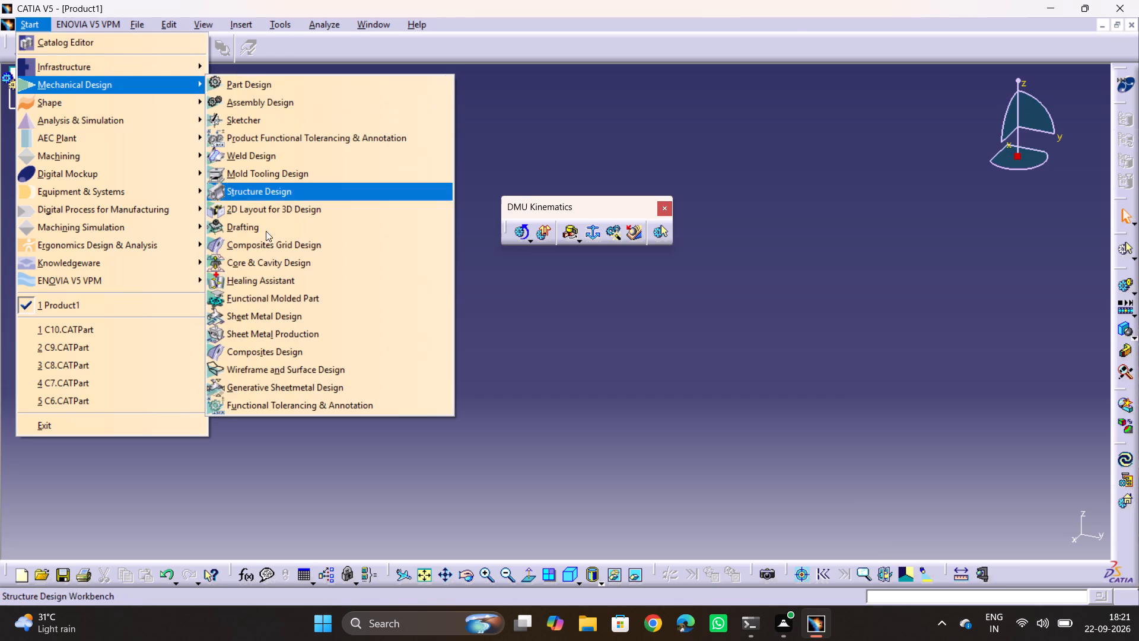
{"action": "left_click", "coordinate": [294, 371]}
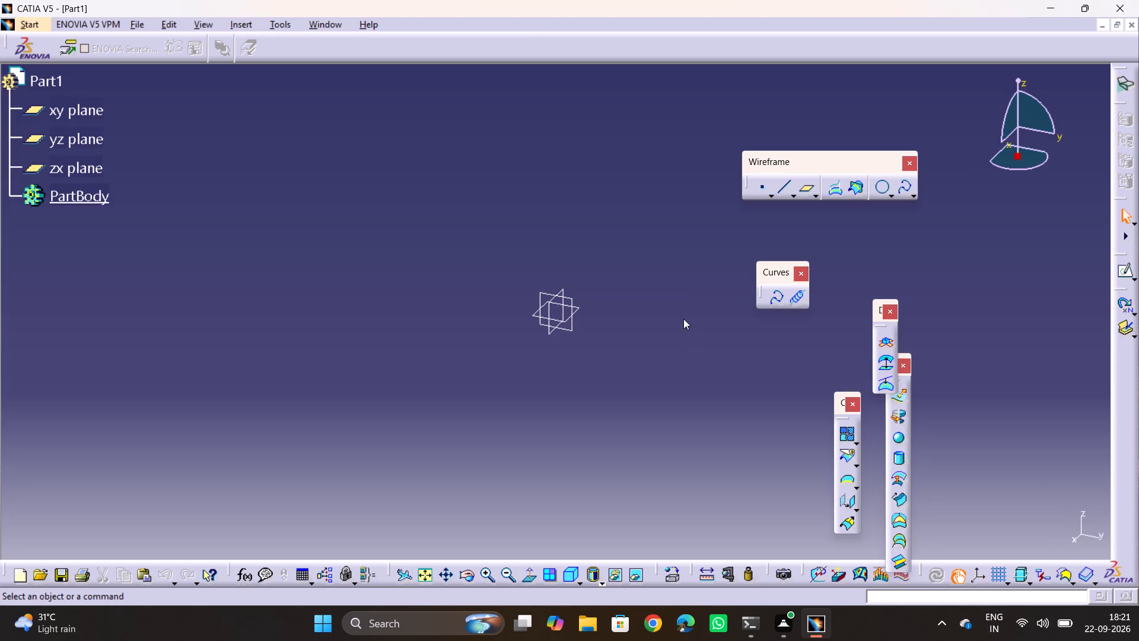
Open the bottle drawing image 12 from the Desktop folder as reference, close the folder window and return to CATIA.
{"action": "left_click", "coordinate": [586, 619]}
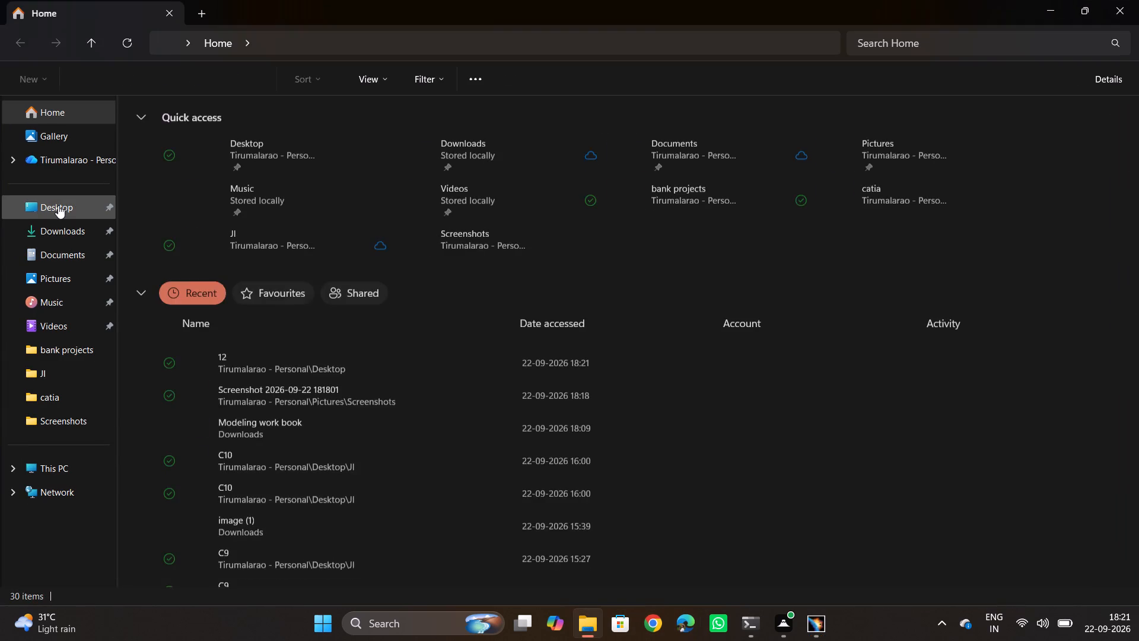
{"action": "left_click", "coordinate": [58, 205]}
{"action": "double_click", "coordinate": [415, 373]}
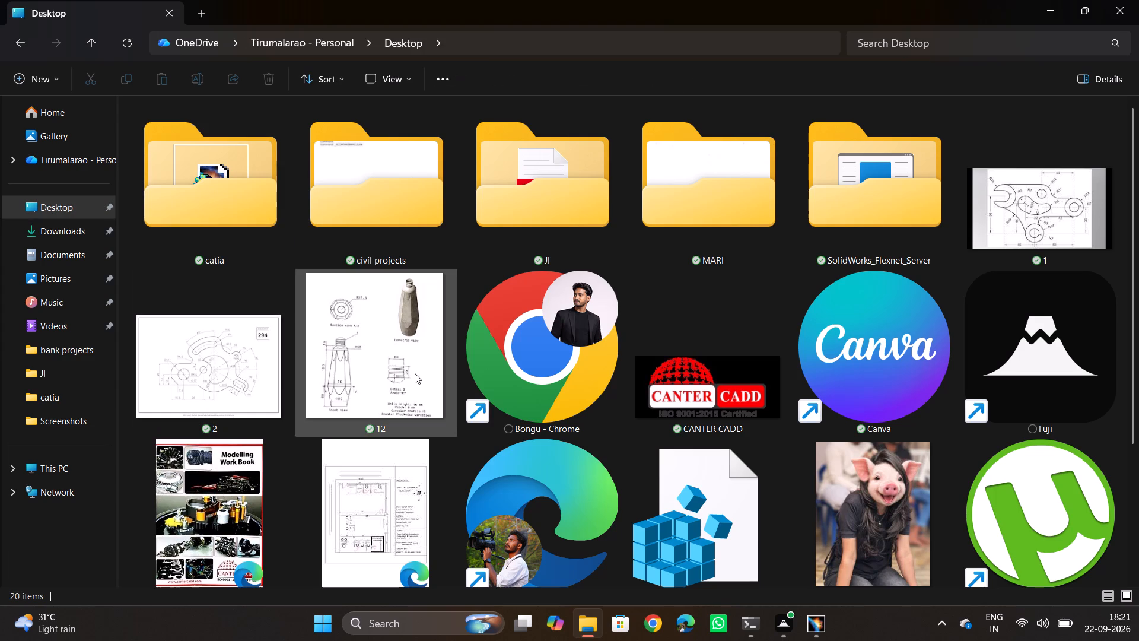
{"action": "left_click", "coordinate": [1135, 0]}
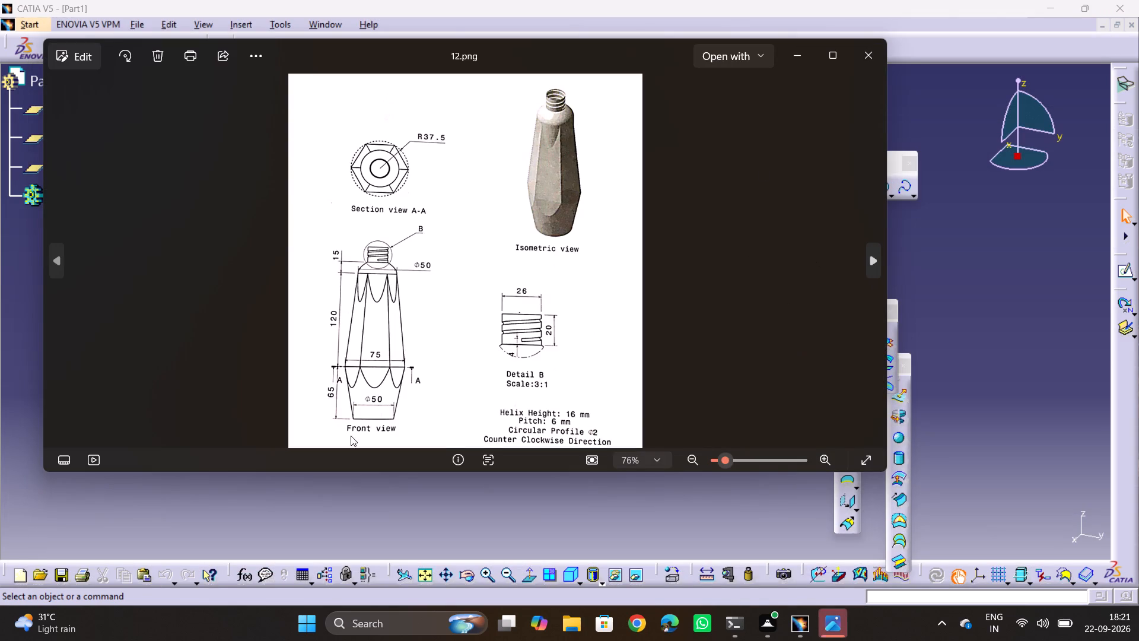
{"action": "left_click", "coordinate": [1011, 363]}
{"action": "key", "text": "alt+Tab"}
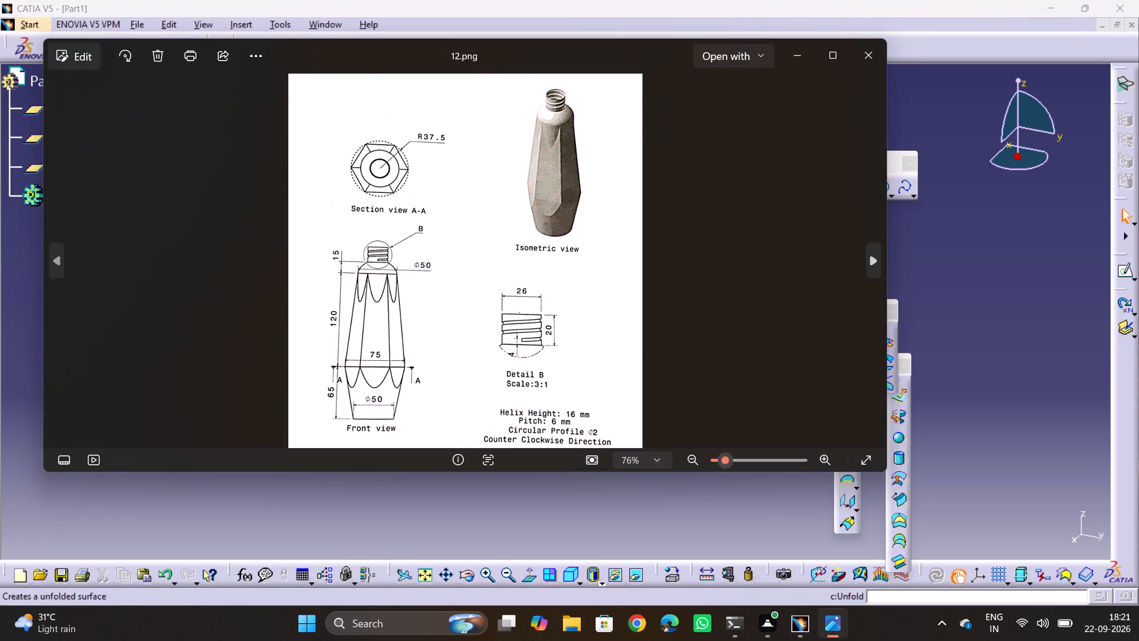
{"action": "key", "text": "alt+Tab"}
Start a sketch on the xy plane and draw a circle about 50 mm in diameter centred on the origin.
{"action": "left_click", "coordinate": [537, 318]}
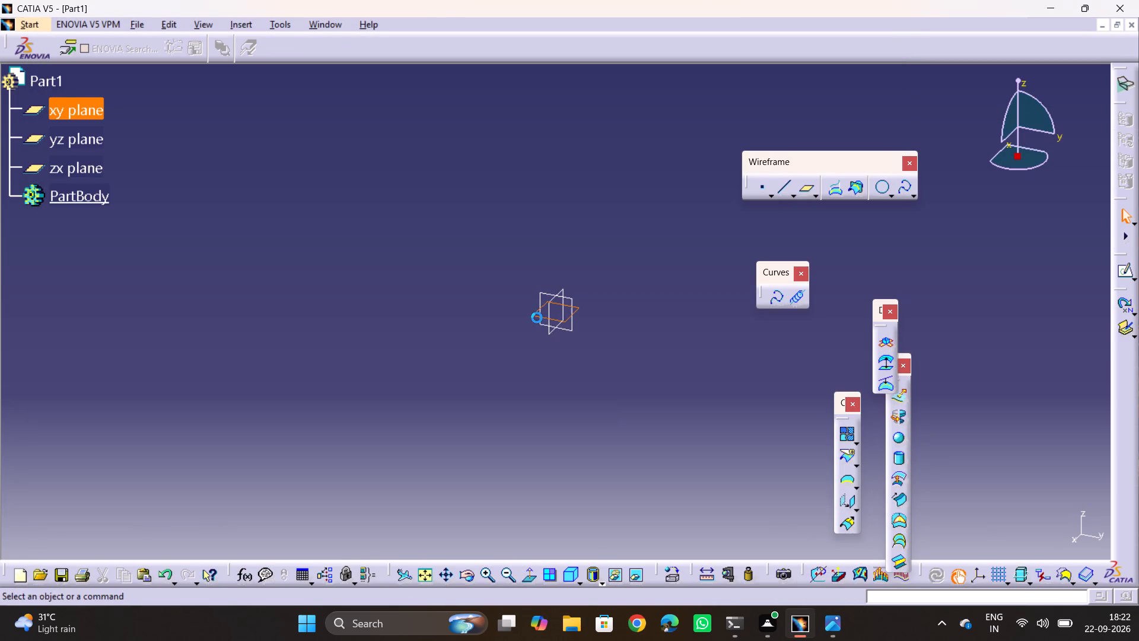
{"action": "left_click", "coordinate": [1123, 278]}
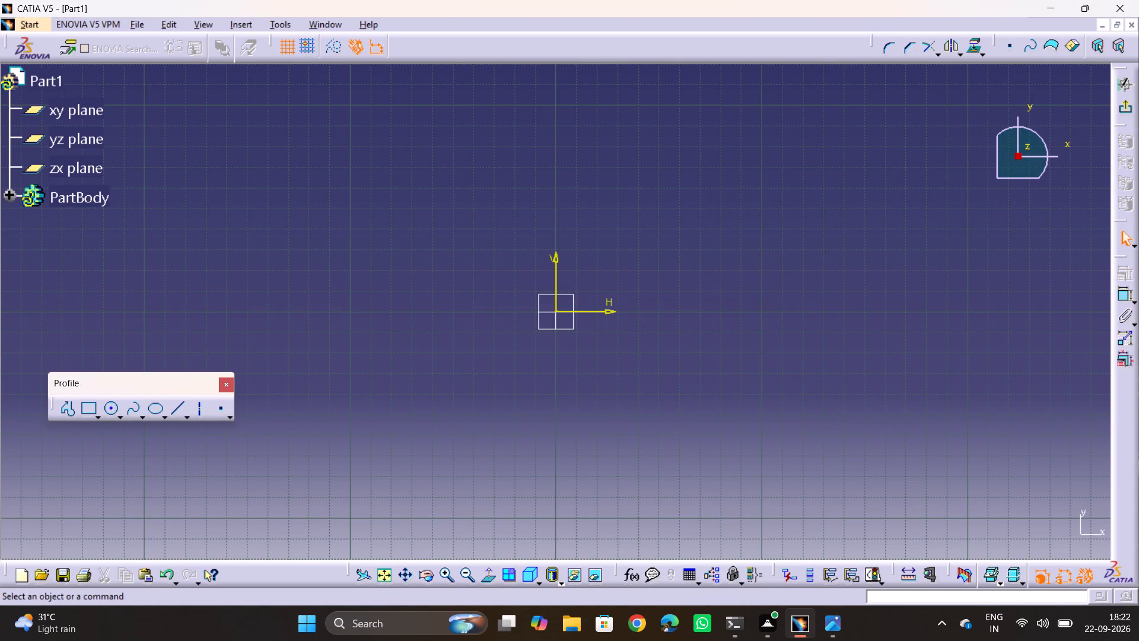
{"action": "key", "text": "alt+Tab"}
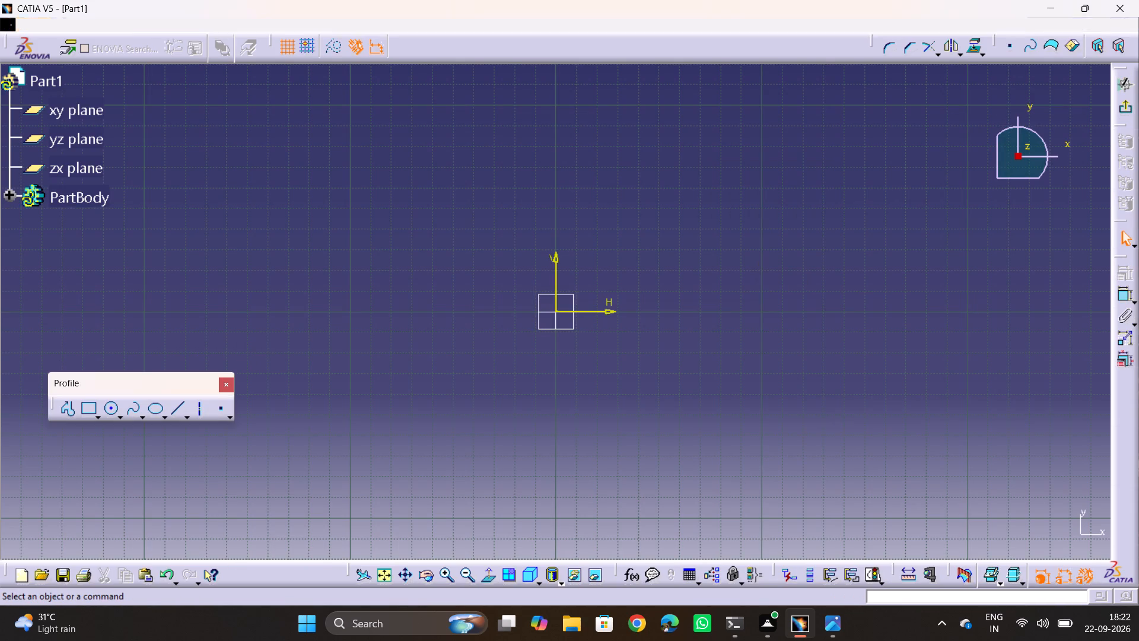
{"action": "key", "text": "alt+Tab"}
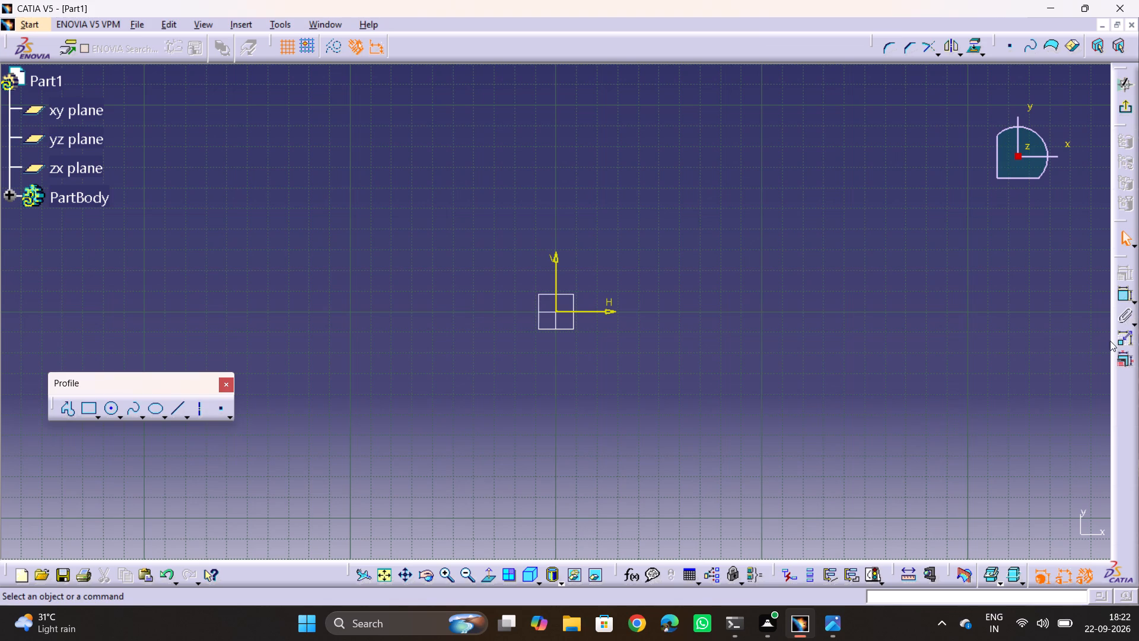
{"action": "left_click", "coordinate": [111, 416]}
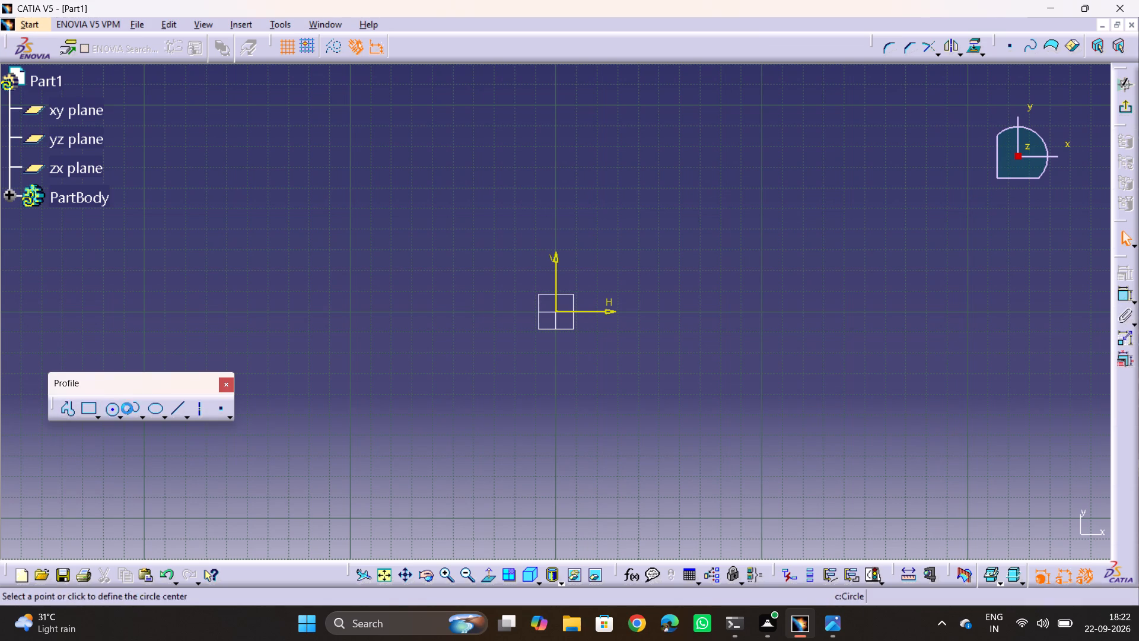
{"action": "left_click", "coordinate": [555, 309]}
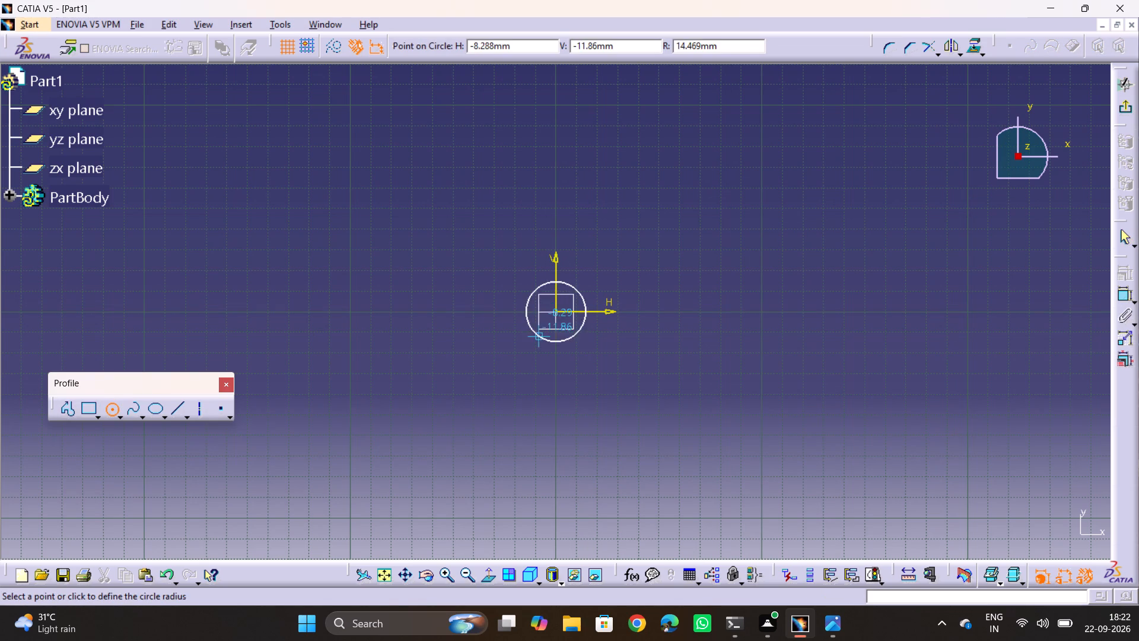
{"action": "left_click", "coordinate": [539, 361]}
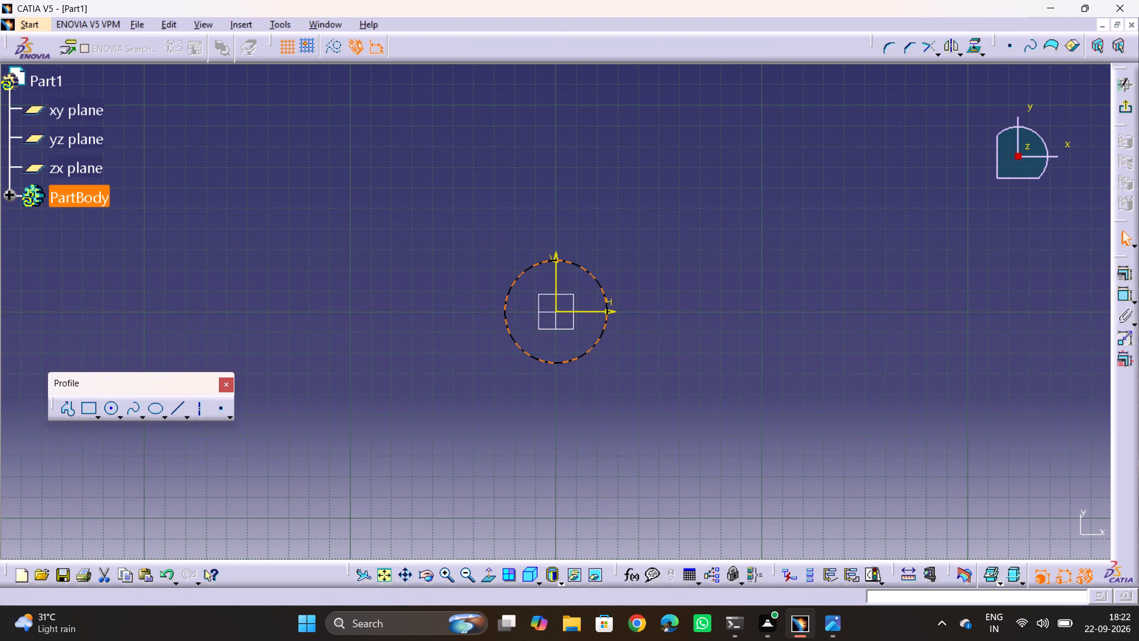
Dimension the circle's diameter, set it to 50 mm, check the reference drawing and exit the sketch.
{"action": "left_click", "coordinate": [1117, 298]}
{"action": "left_click", "coordinate": [603, 384]}
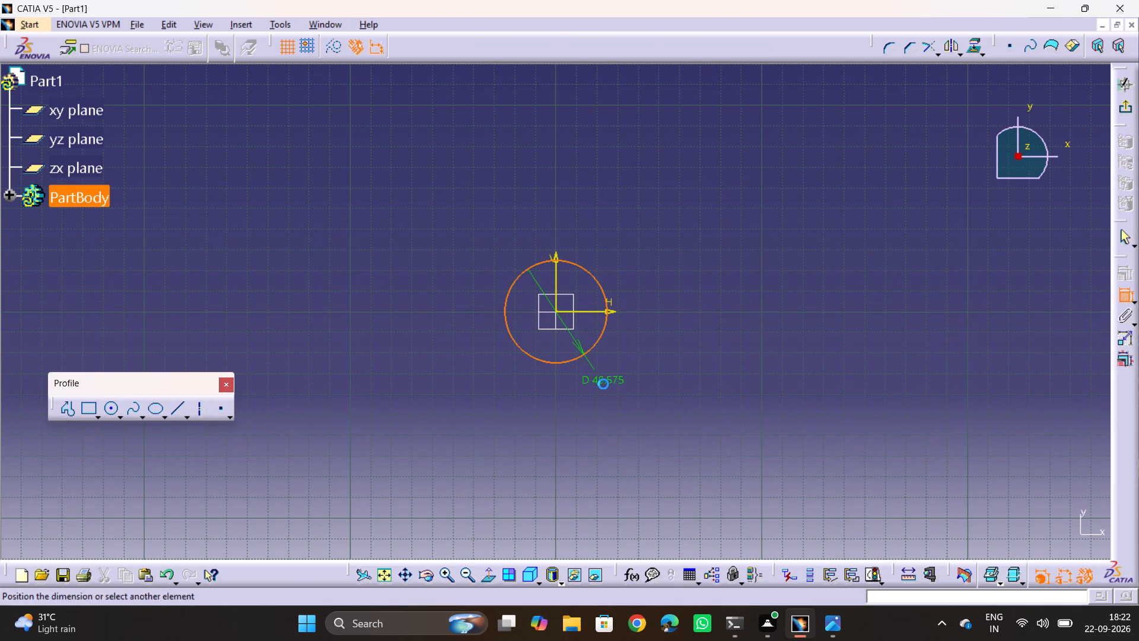
{"action": "double_click", "coordinate": [607, 380]}
{"action": "type", "text": "50"}
{"action": "key", "text": "Return"}
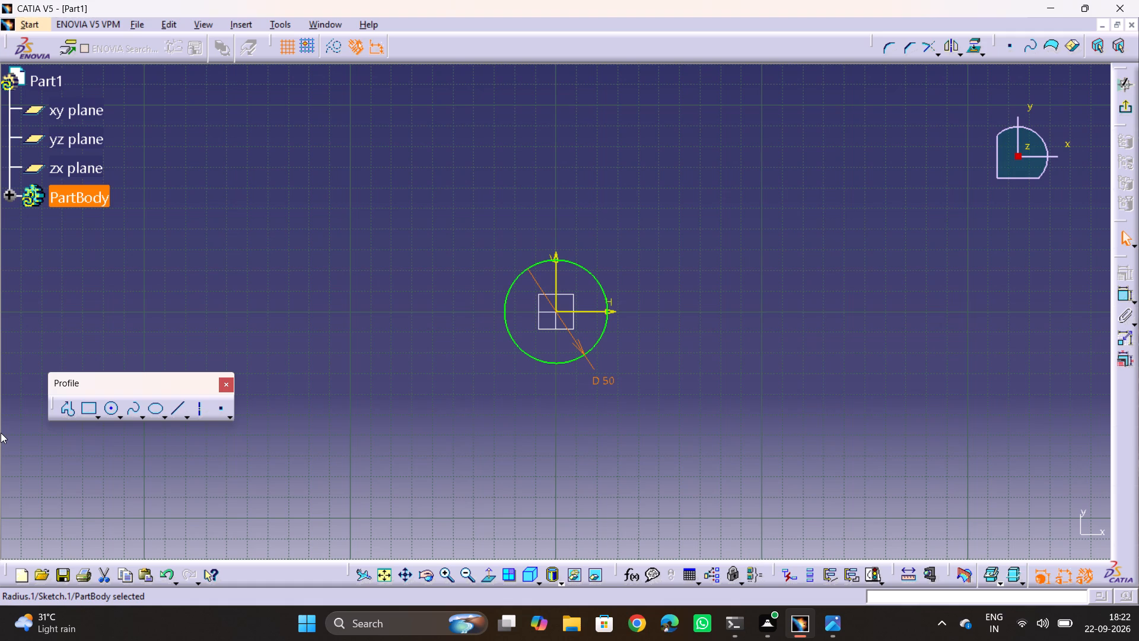
{"action": "scroll", "coordinate": [12, 420], "scroll_direction": "down", "scroll_amount": 1}
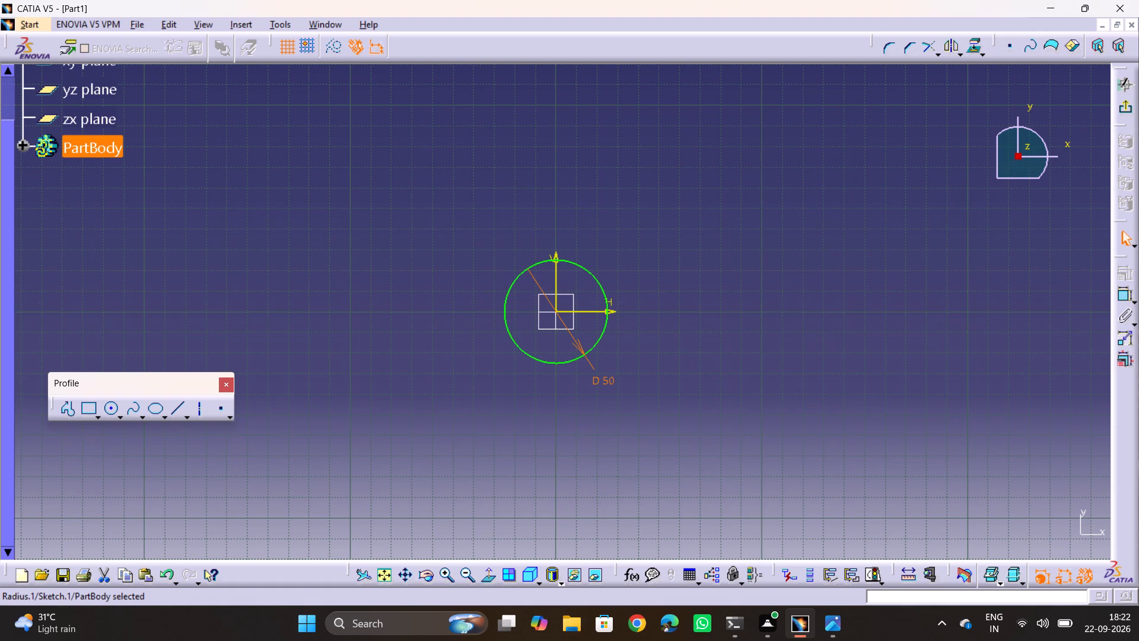
{"action": "key", "text": "alt+Tab"}
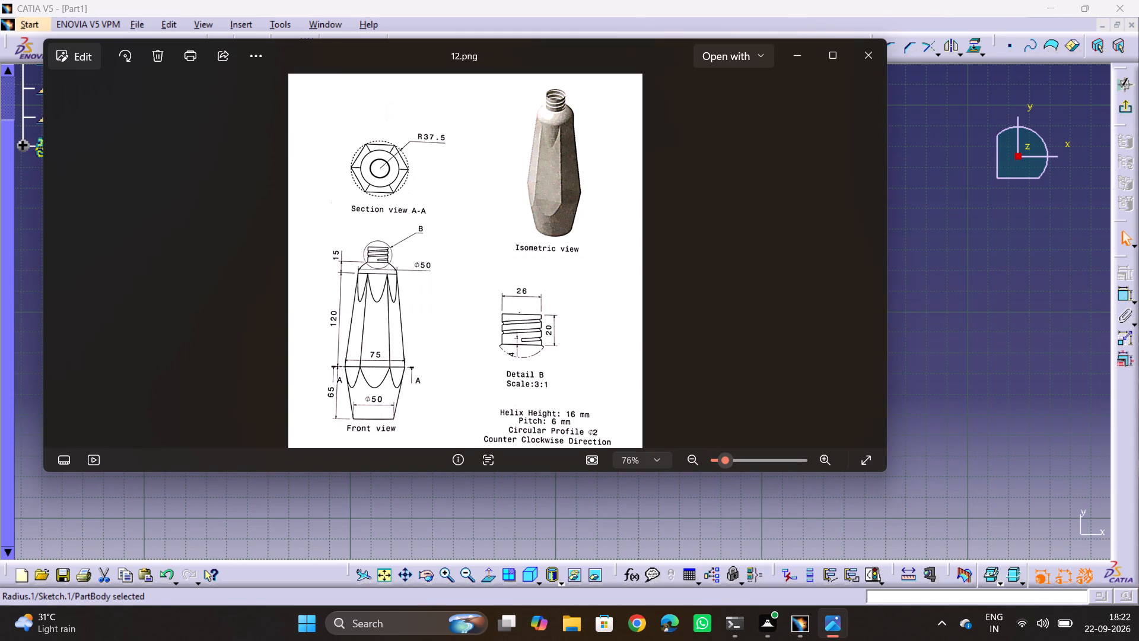
{"action": "key", "text": "alt+Tab"}
{"action": "left_click", "coordinate": [361, 437]}
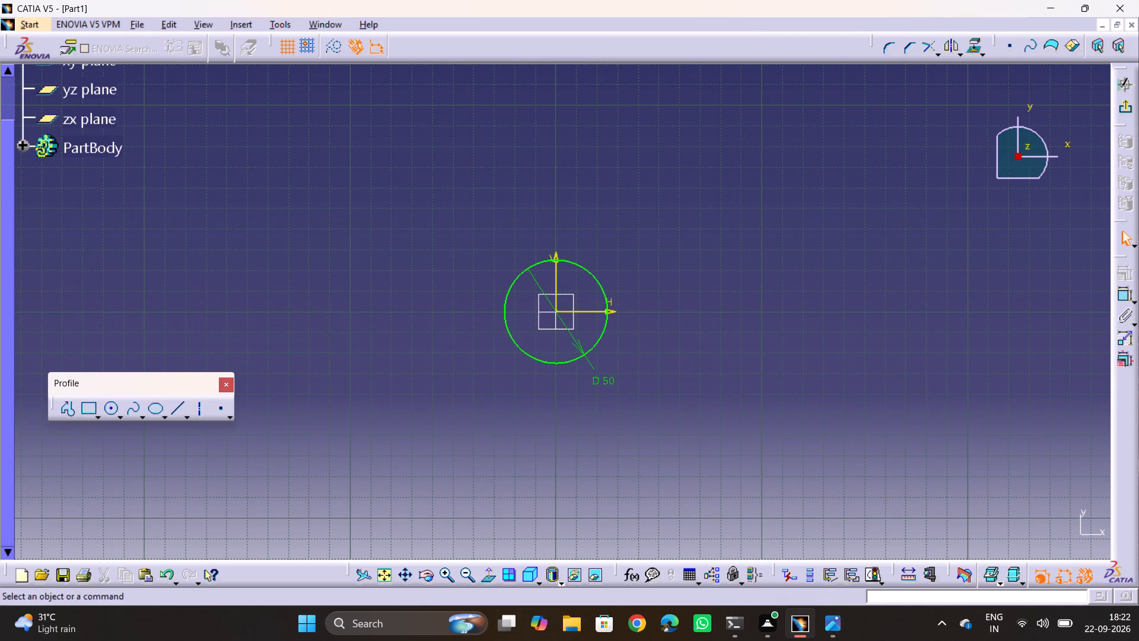
{"action": "left_click", "coordinate": [1130, 107]}
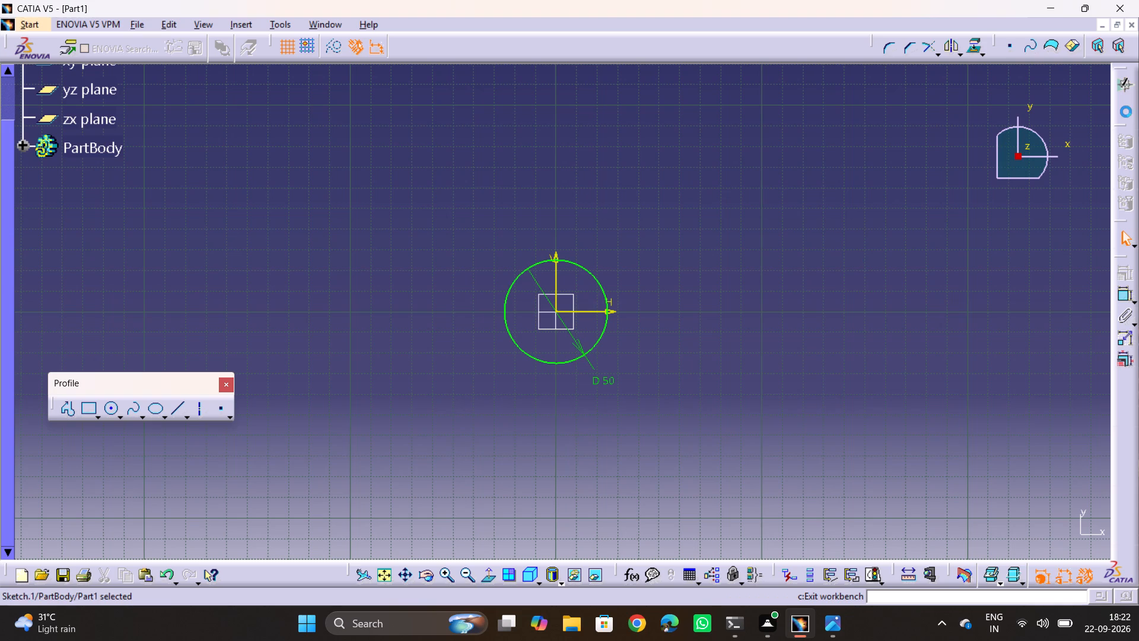
Rearrange the floating Surfaces, Curves, Operations and Wireframe toolbars so they are clear of the circle.
{"action": "left_click", "coordinate": [651, 293]}
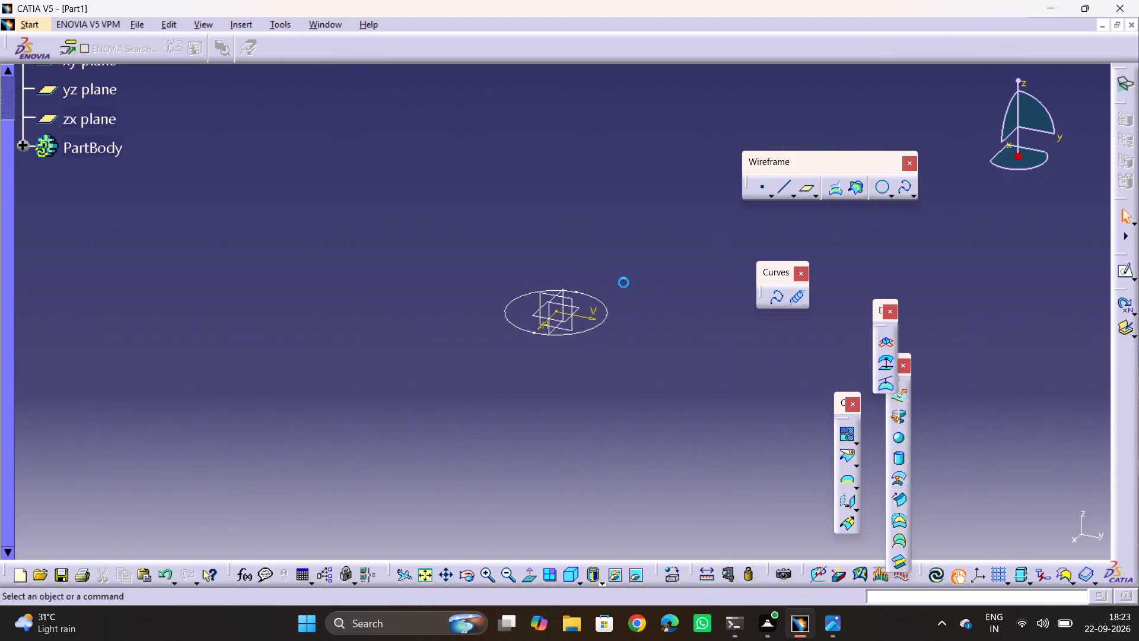
{"action": "middle_click_drag", "start_coordinate": [622, 281], "coordinate": [610, 249], "text": "ctrl"}
{"action": "middle_click_drag", "start_coordinate": [617, 252], "coordinate": [569, 370]}
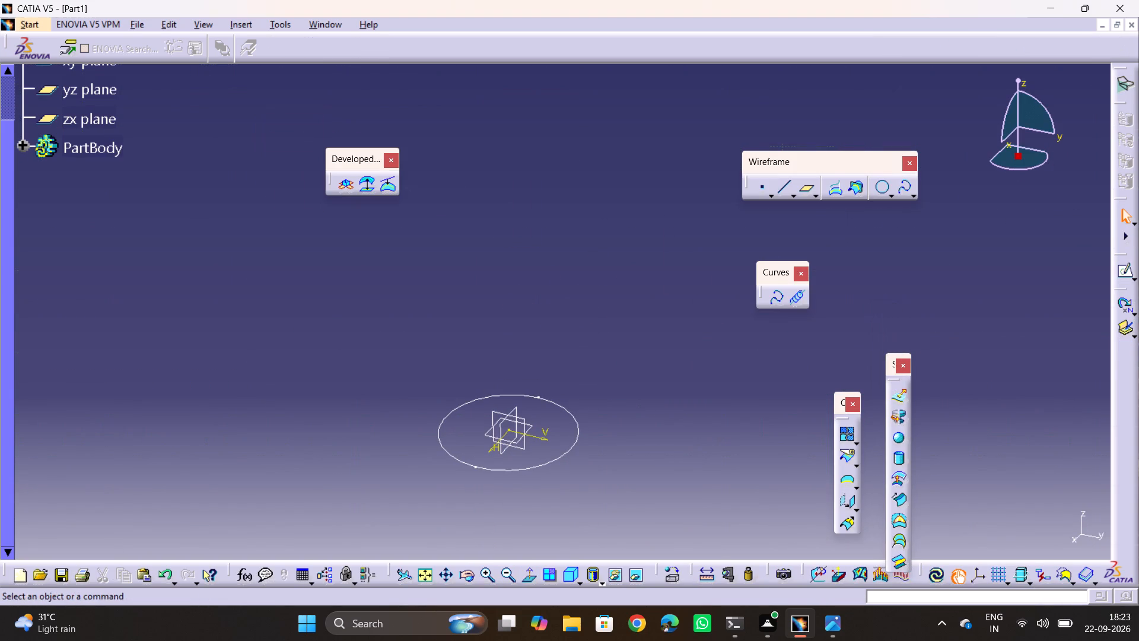
{"action": "left_click_drag", "start_coordinate": [889, 364], "coordinate": [954, 265]}
{"action": "left_click_drag", "start_coordinate": [968, 266], "coordinate": [589, 155]}
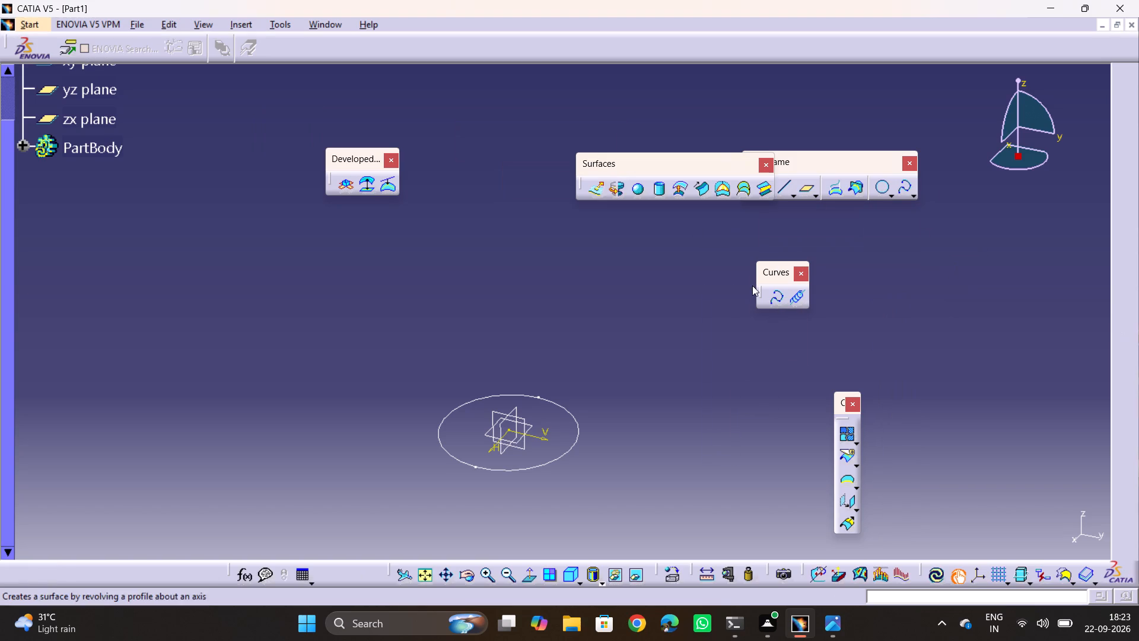
{"action": "left_click_drag", "start_coordinate": [780, 275], "coordinate": [1005, 223]}
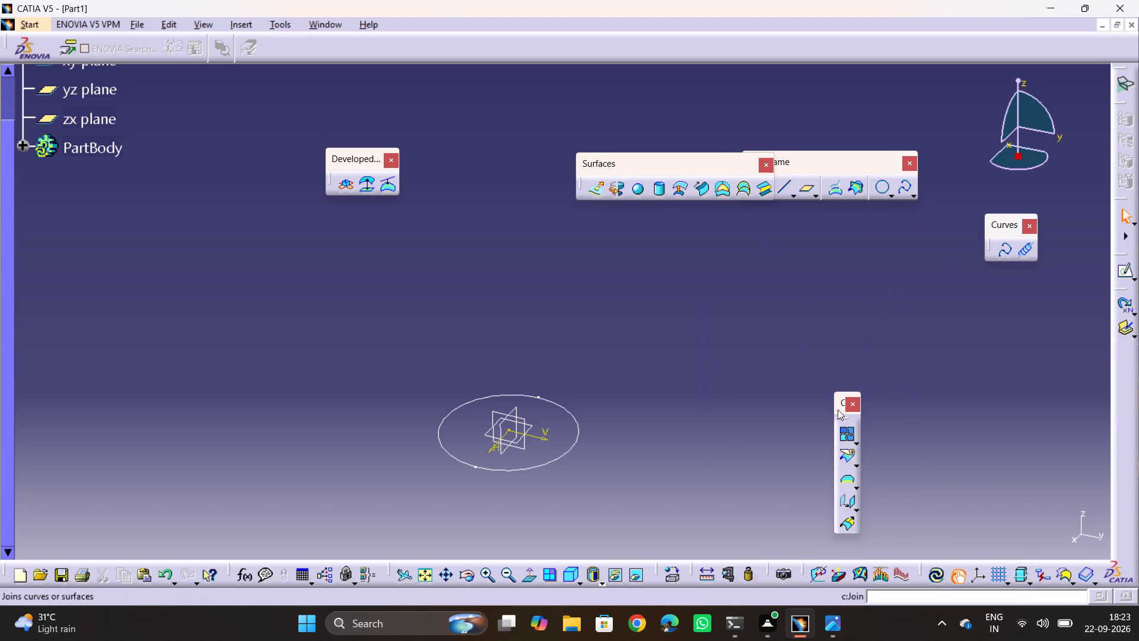
{"action": "left_click_drag", "start_coordinate": [836, 401], "coordinate": [899, 259]}
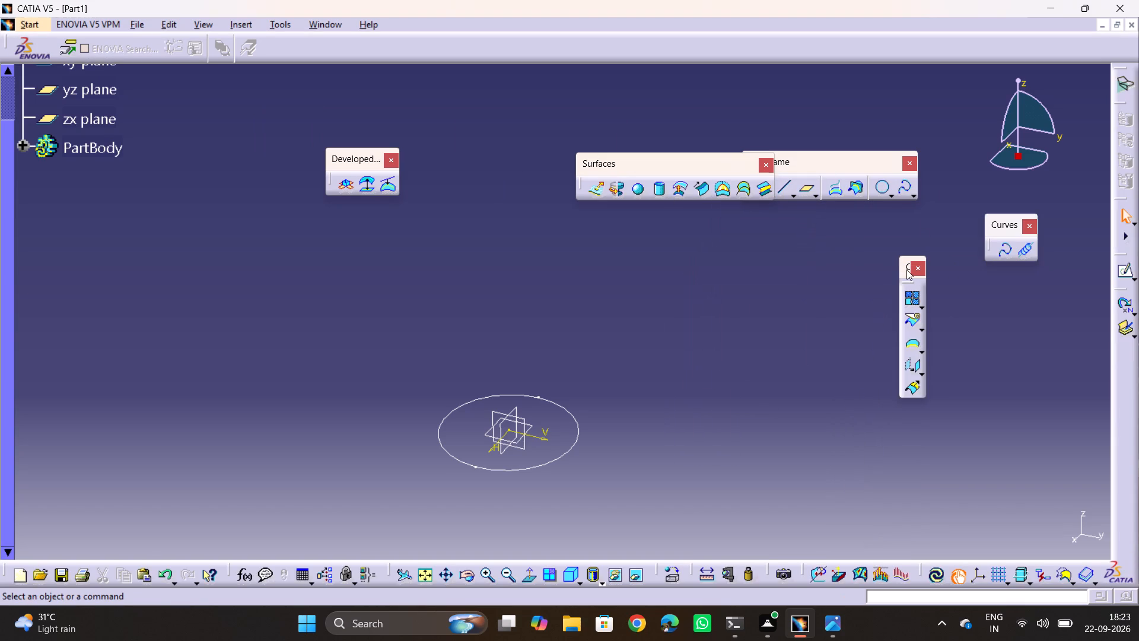
{"action": "left_click_drag", "start_coordinate": [906, 269], "coordinate": [902, 245]}
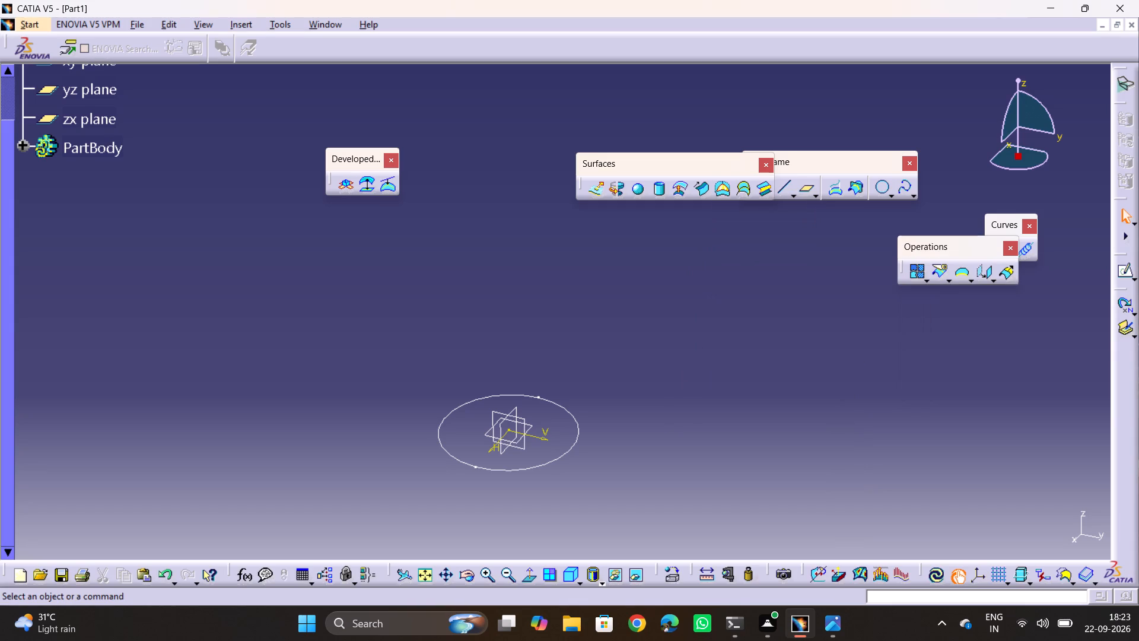
{"action": "left_click", "coordinate": [908, 383]}
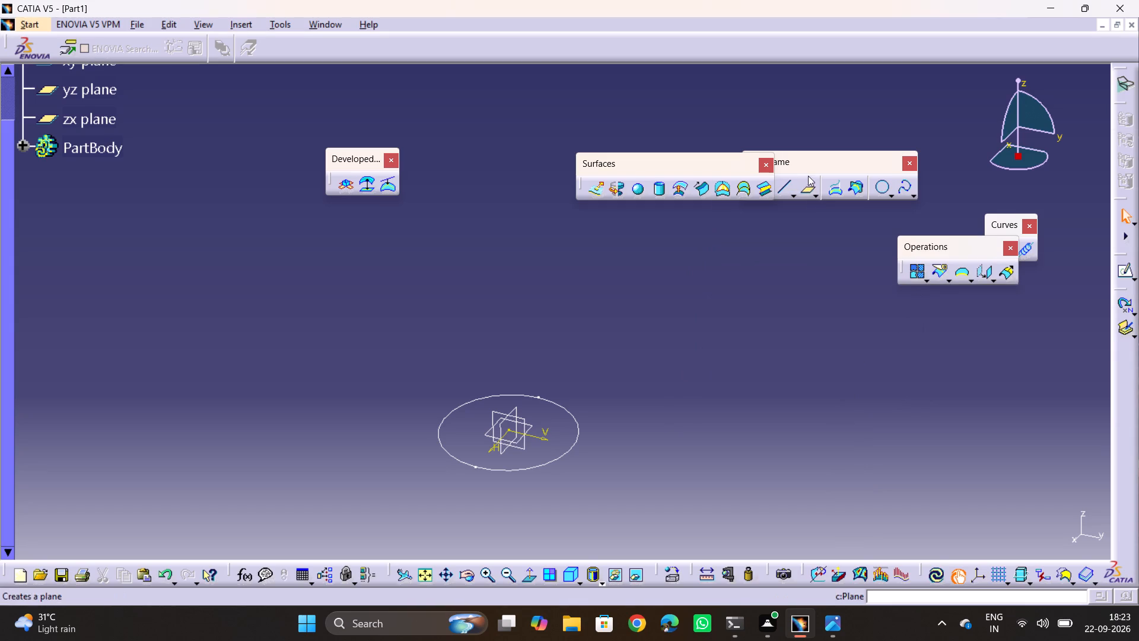
{"action": "left_click_drag", "start_coordinate": [807, 170], "coordinate": [953, 333]}
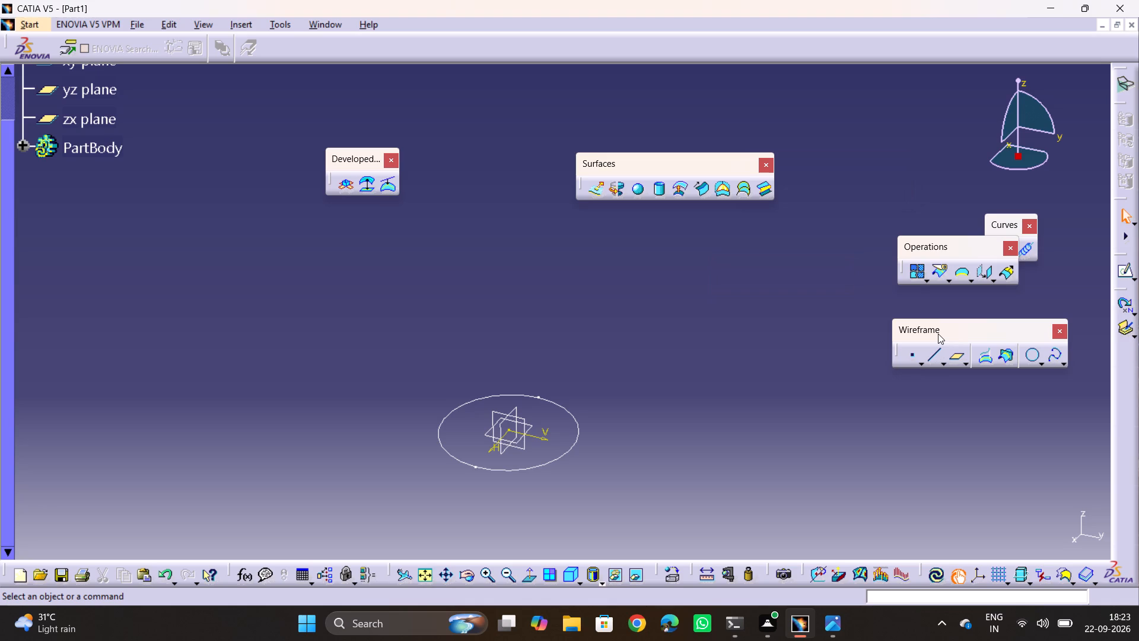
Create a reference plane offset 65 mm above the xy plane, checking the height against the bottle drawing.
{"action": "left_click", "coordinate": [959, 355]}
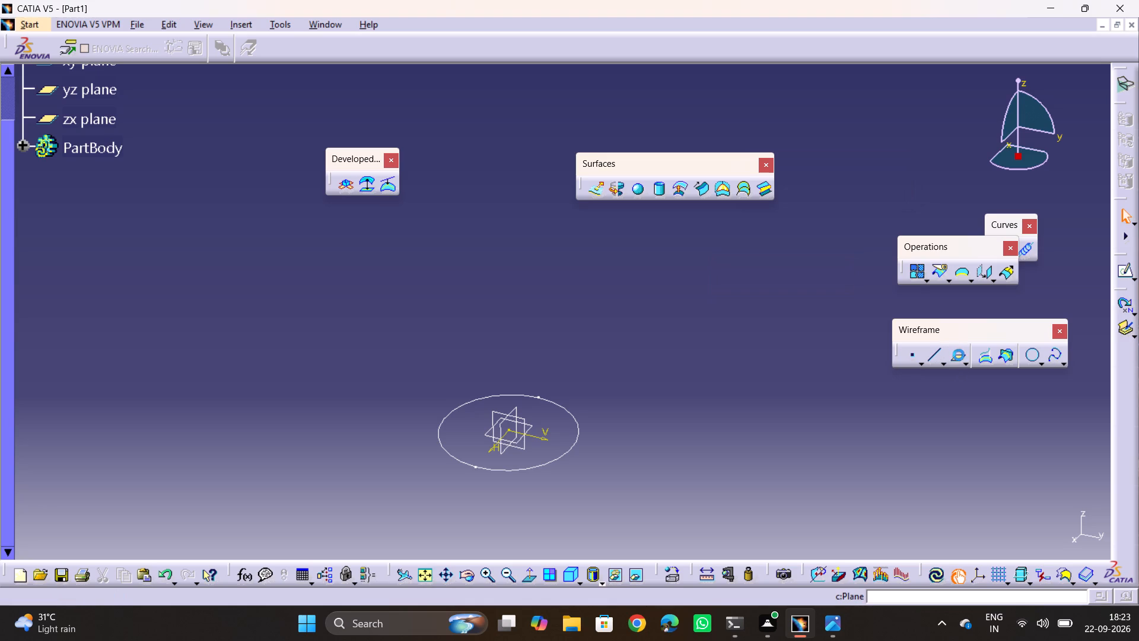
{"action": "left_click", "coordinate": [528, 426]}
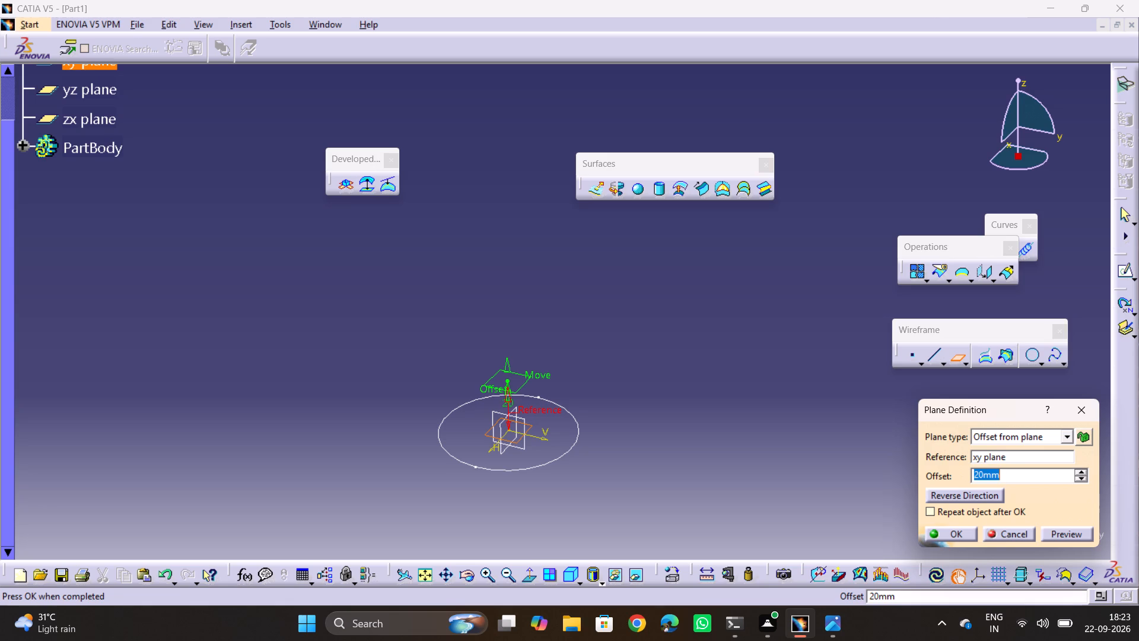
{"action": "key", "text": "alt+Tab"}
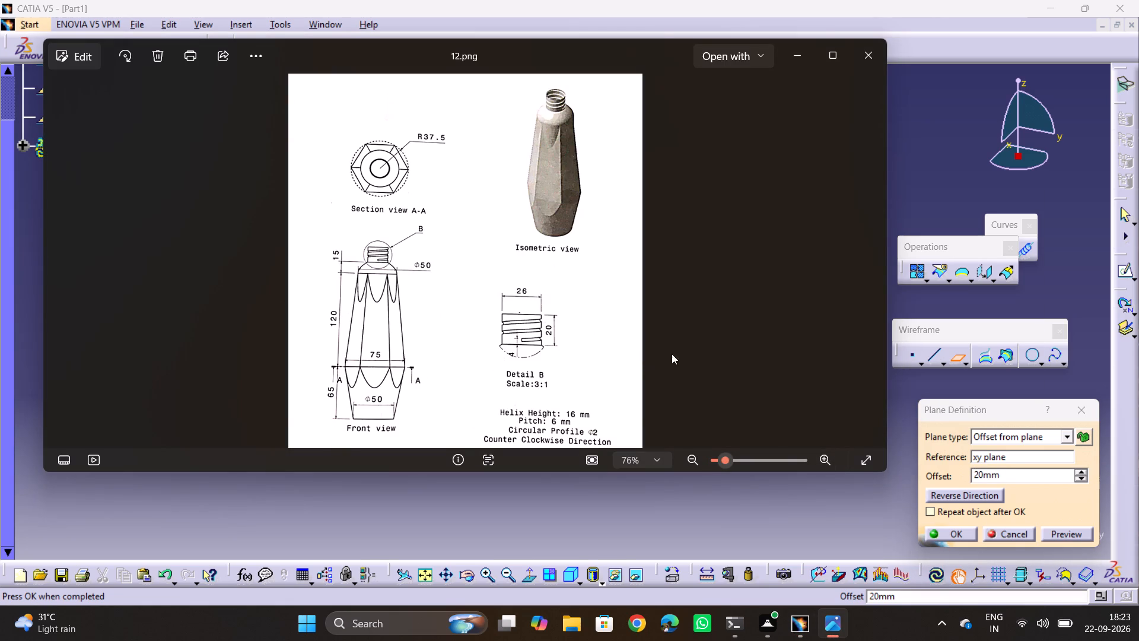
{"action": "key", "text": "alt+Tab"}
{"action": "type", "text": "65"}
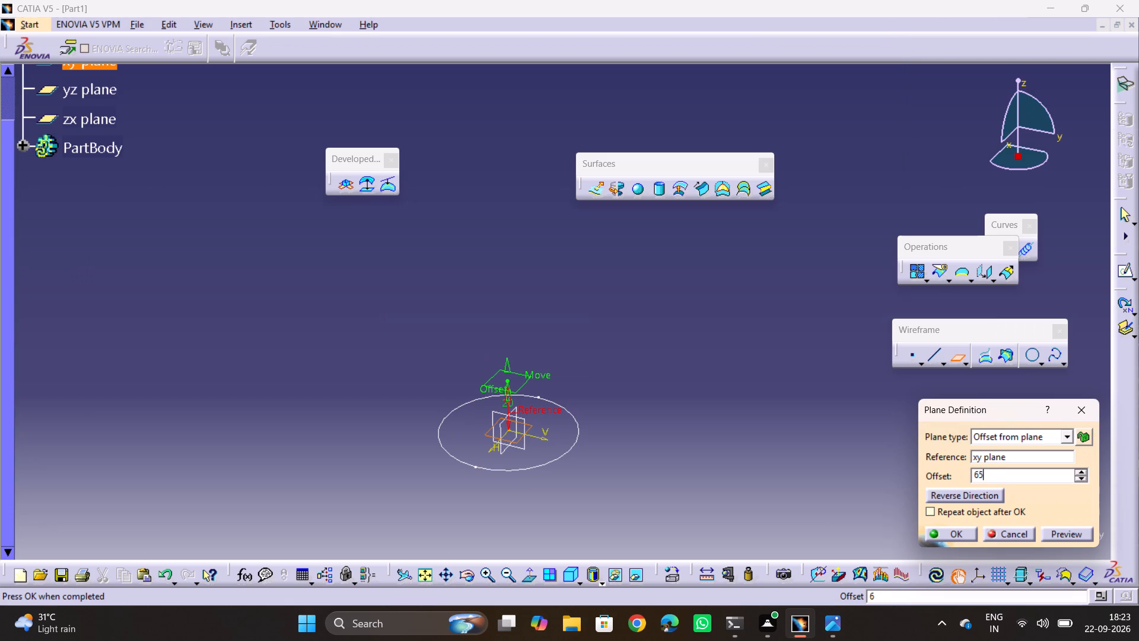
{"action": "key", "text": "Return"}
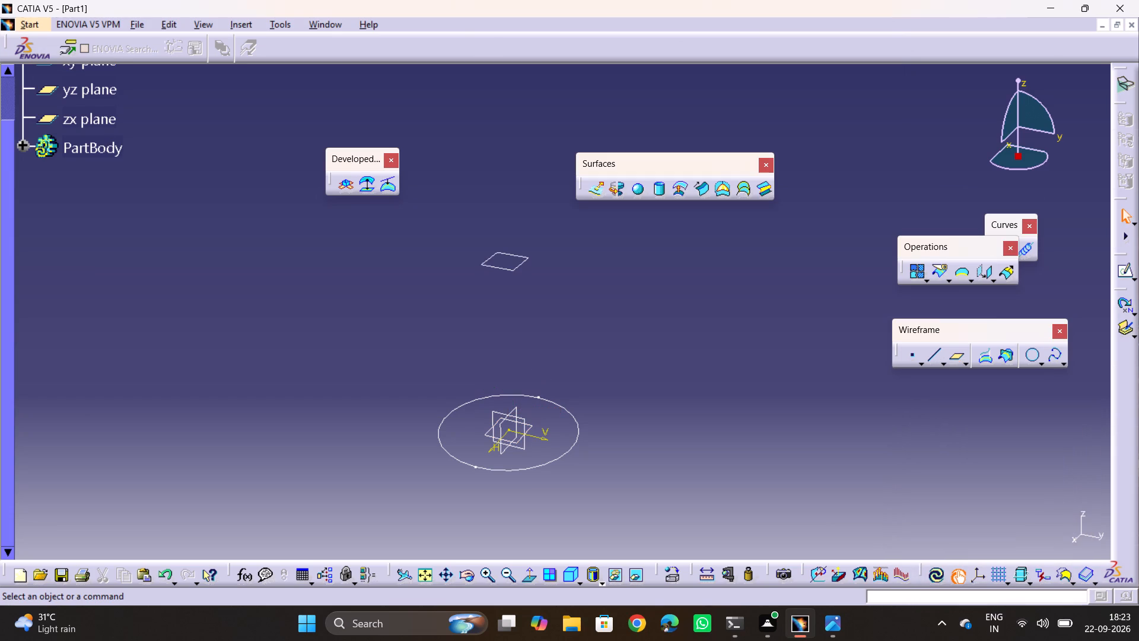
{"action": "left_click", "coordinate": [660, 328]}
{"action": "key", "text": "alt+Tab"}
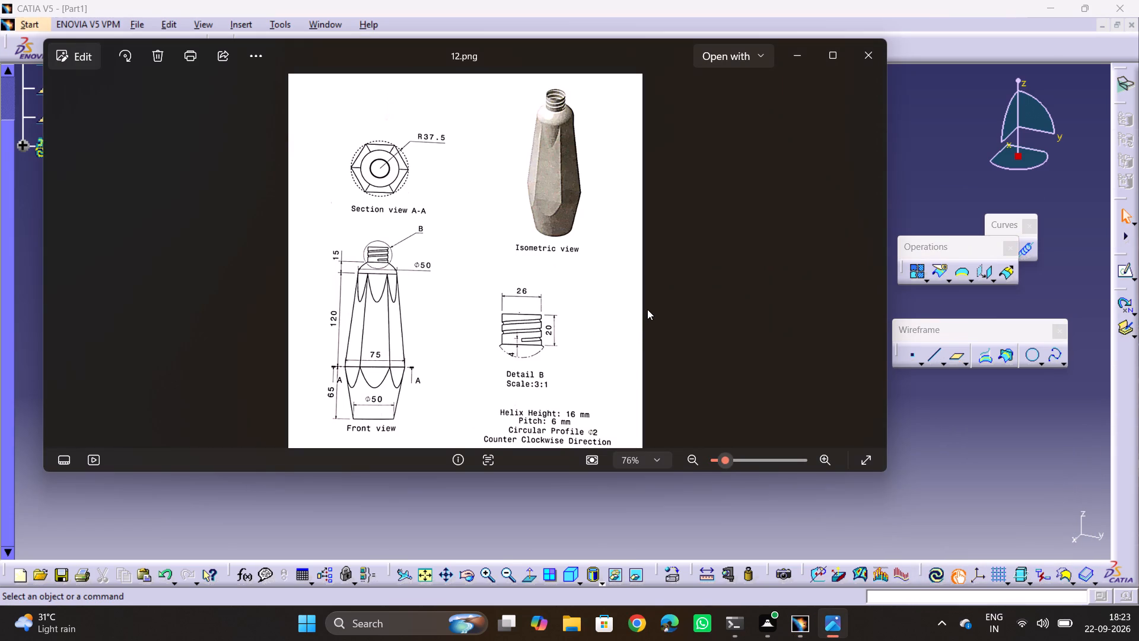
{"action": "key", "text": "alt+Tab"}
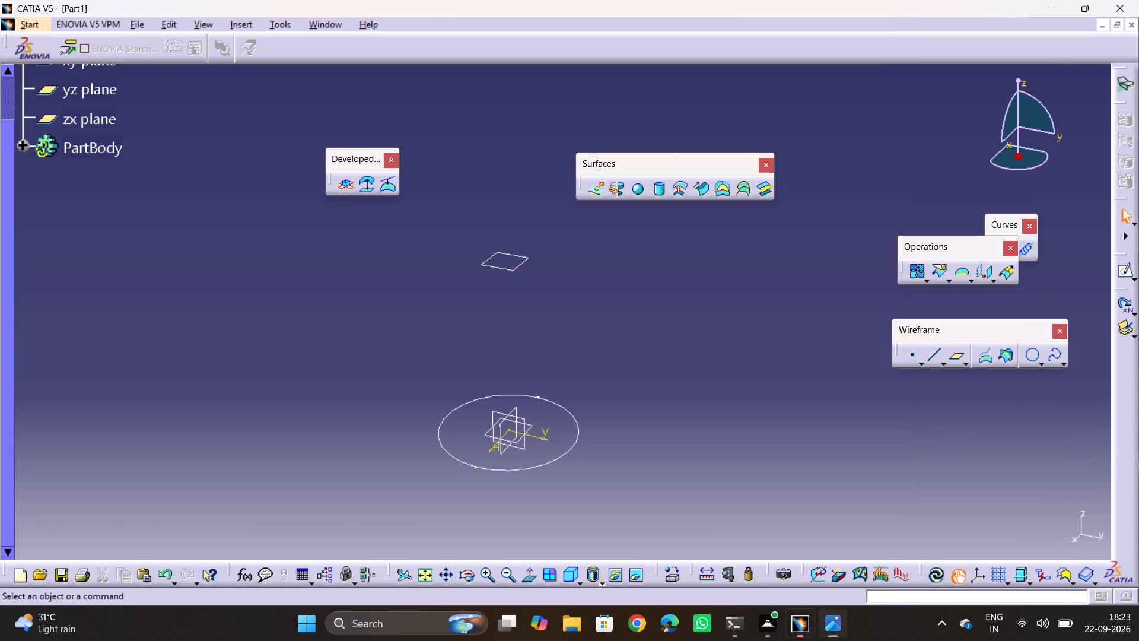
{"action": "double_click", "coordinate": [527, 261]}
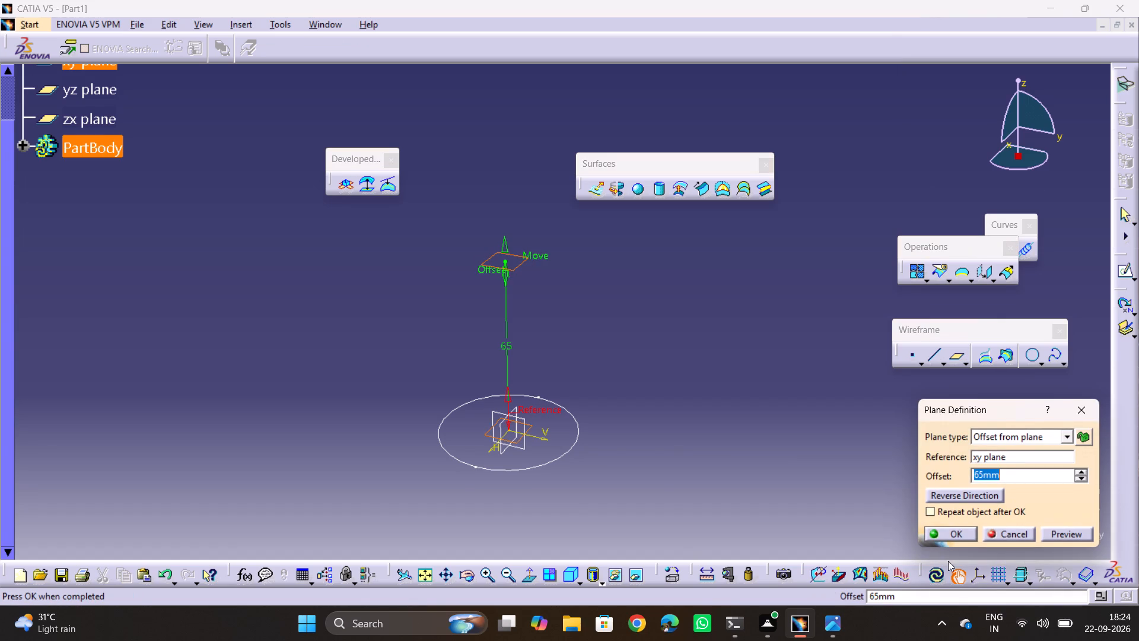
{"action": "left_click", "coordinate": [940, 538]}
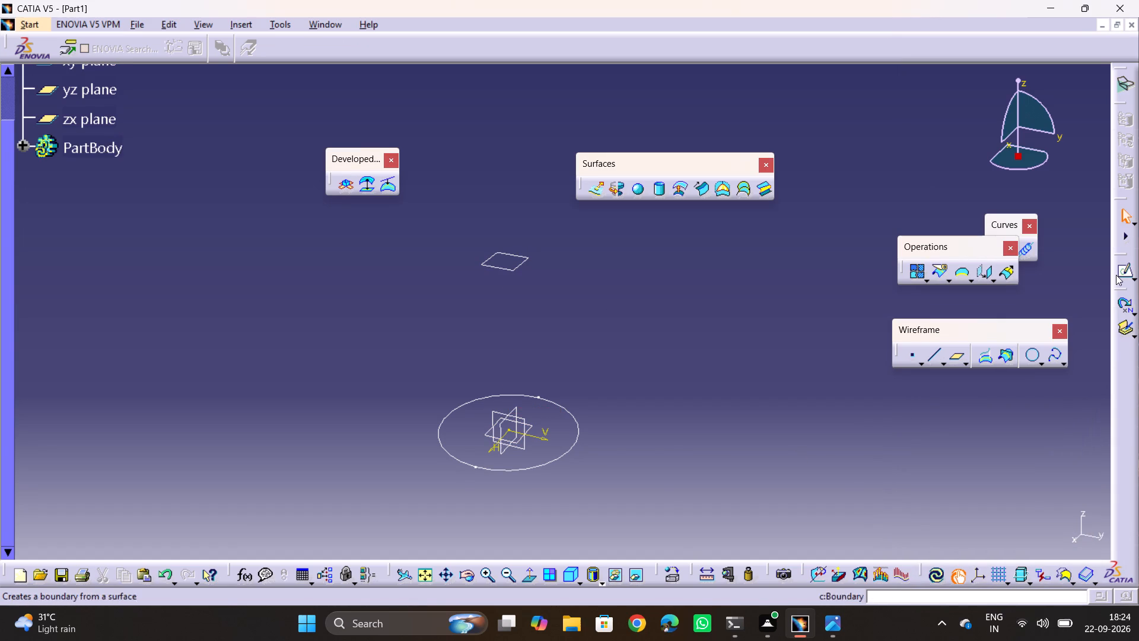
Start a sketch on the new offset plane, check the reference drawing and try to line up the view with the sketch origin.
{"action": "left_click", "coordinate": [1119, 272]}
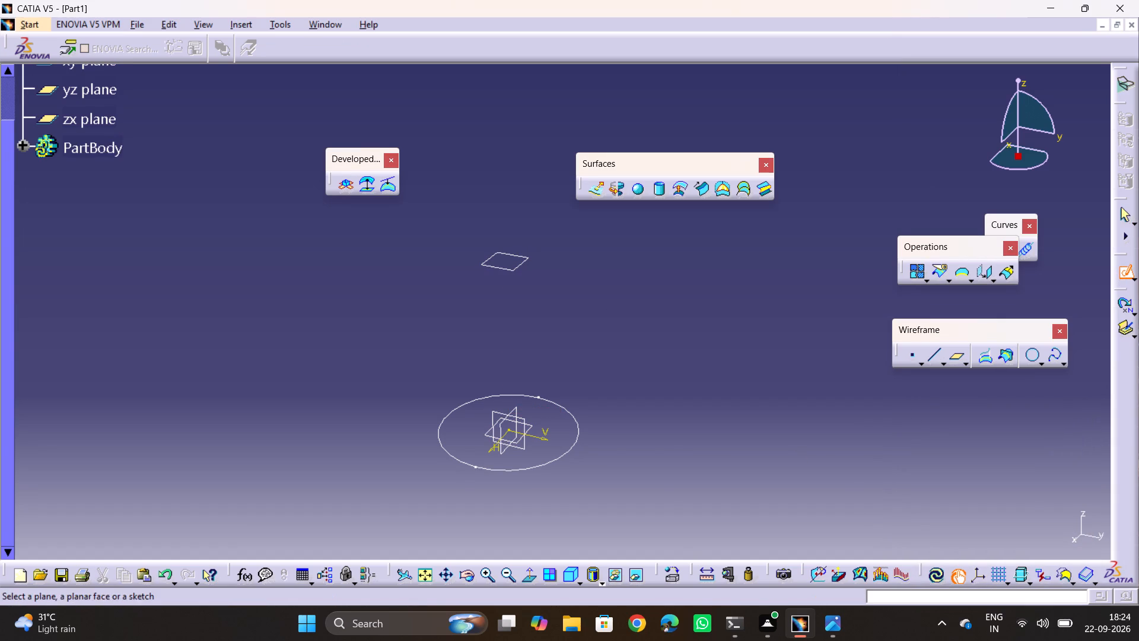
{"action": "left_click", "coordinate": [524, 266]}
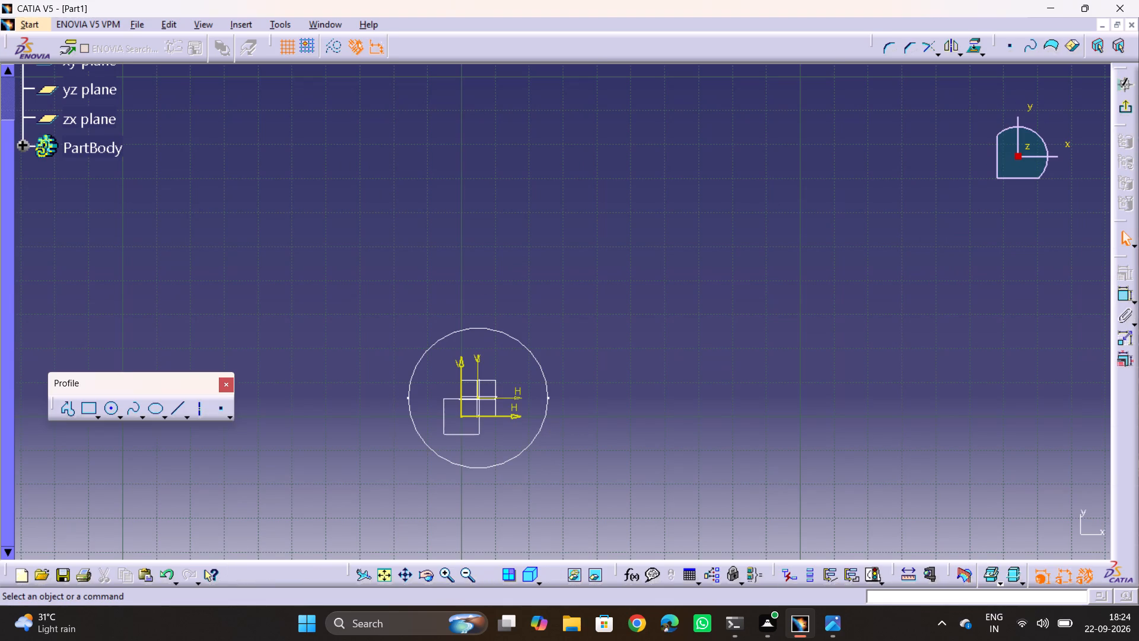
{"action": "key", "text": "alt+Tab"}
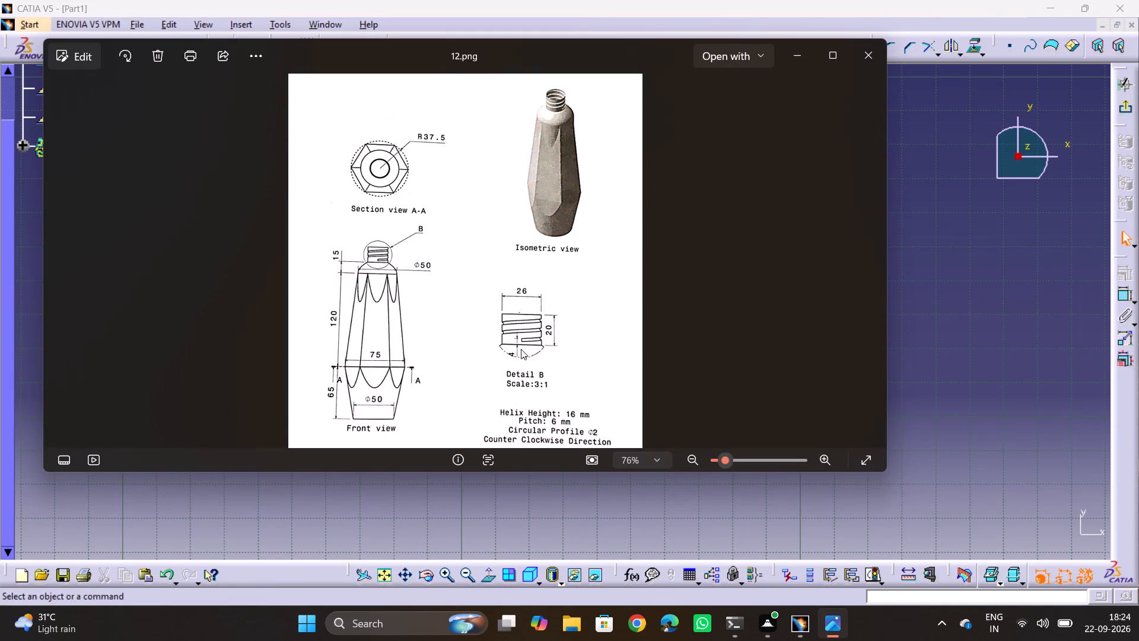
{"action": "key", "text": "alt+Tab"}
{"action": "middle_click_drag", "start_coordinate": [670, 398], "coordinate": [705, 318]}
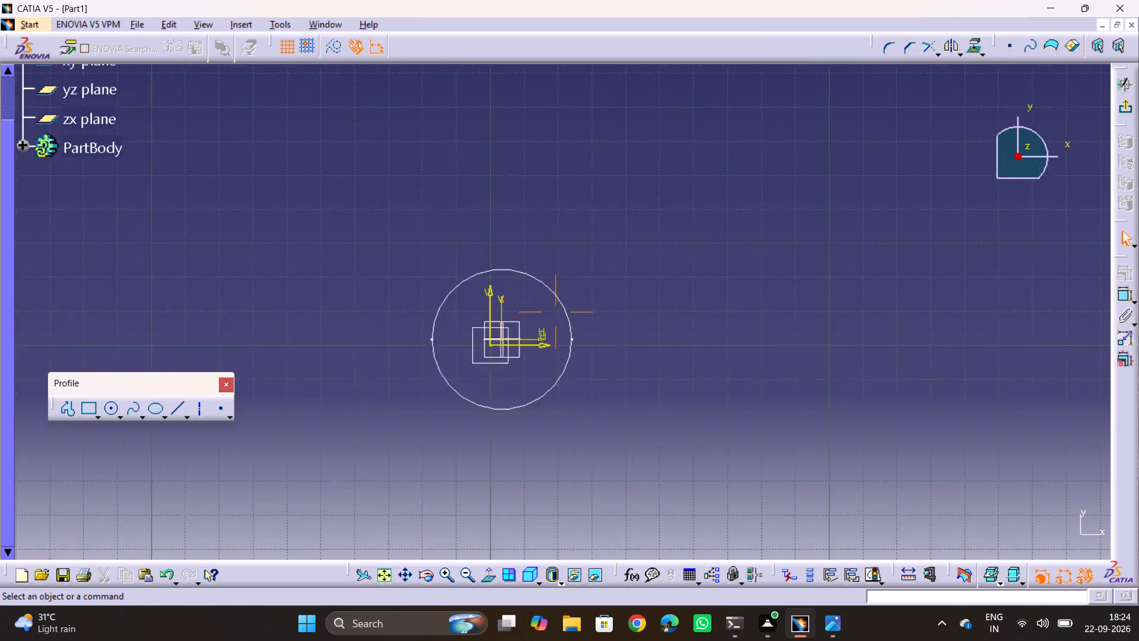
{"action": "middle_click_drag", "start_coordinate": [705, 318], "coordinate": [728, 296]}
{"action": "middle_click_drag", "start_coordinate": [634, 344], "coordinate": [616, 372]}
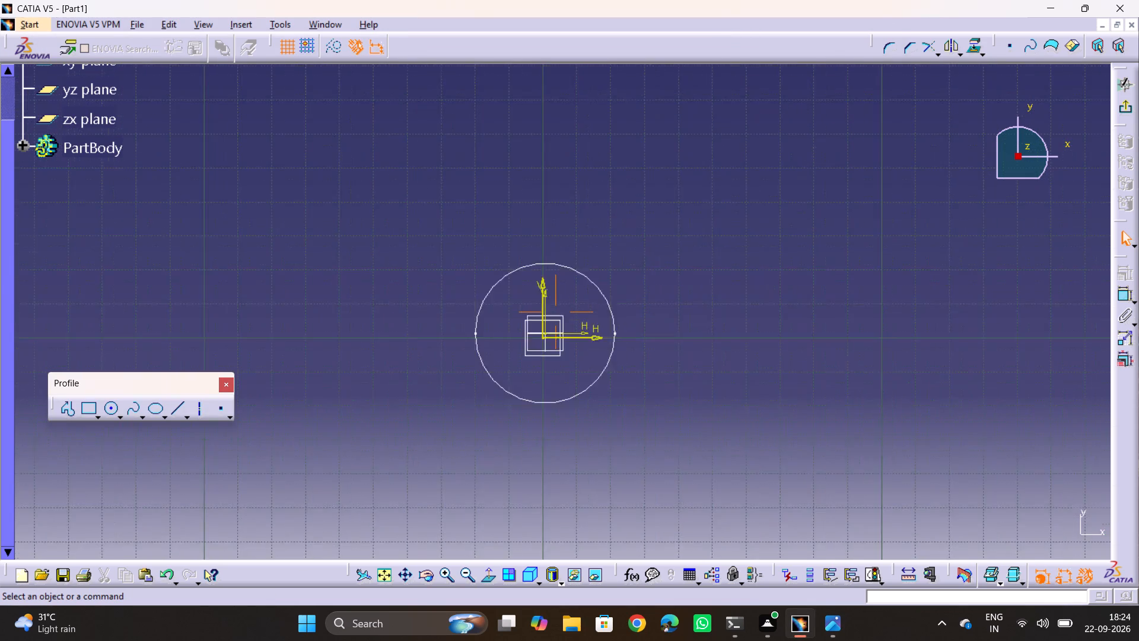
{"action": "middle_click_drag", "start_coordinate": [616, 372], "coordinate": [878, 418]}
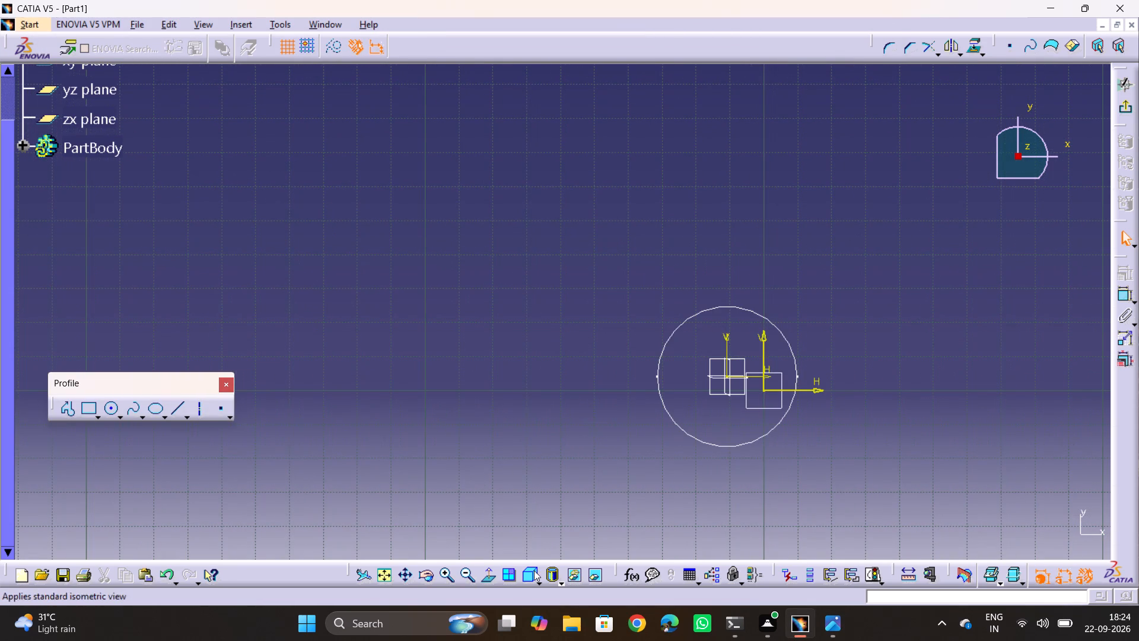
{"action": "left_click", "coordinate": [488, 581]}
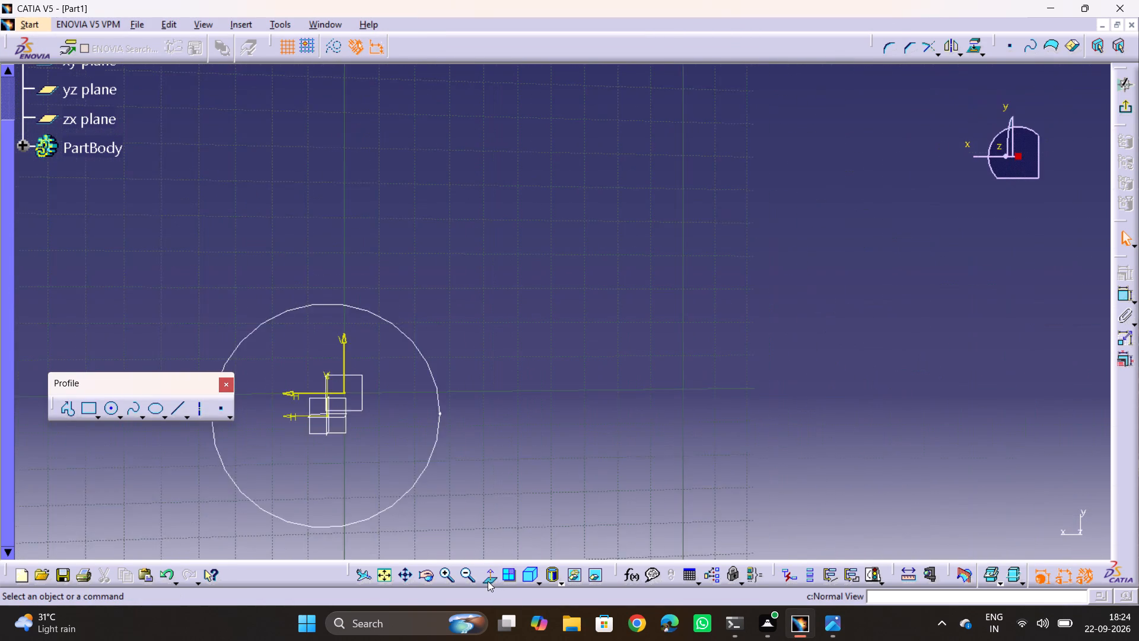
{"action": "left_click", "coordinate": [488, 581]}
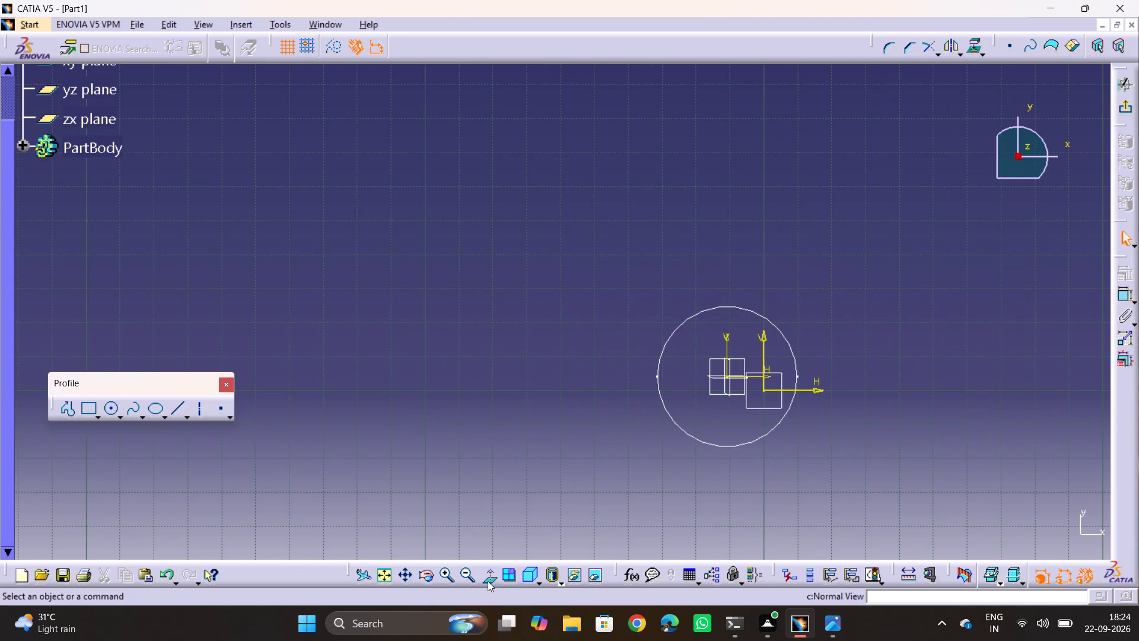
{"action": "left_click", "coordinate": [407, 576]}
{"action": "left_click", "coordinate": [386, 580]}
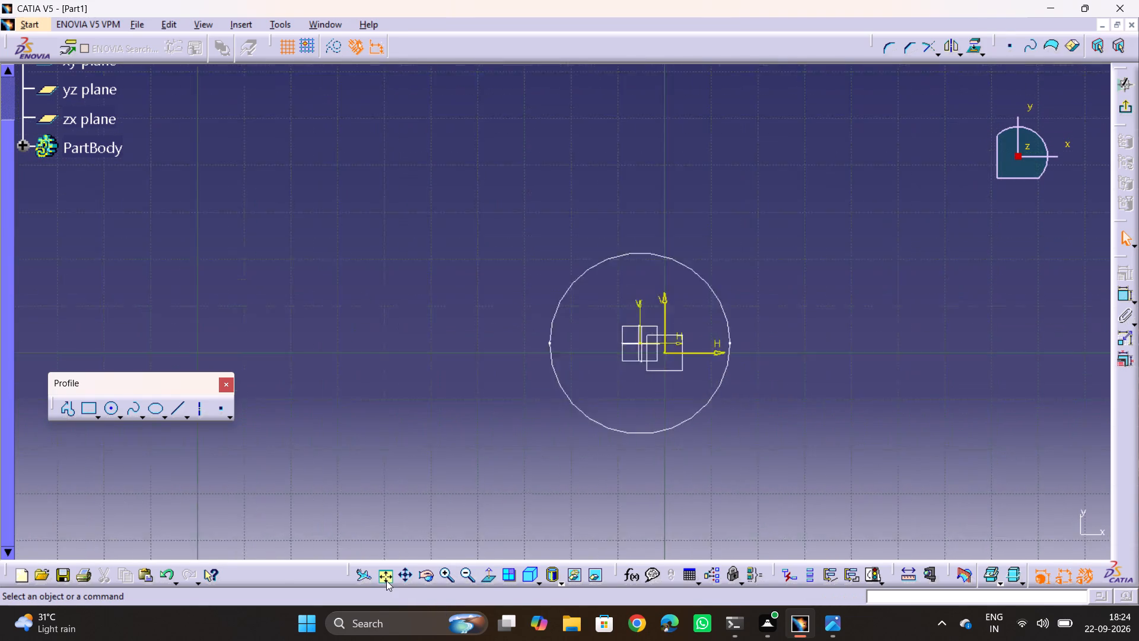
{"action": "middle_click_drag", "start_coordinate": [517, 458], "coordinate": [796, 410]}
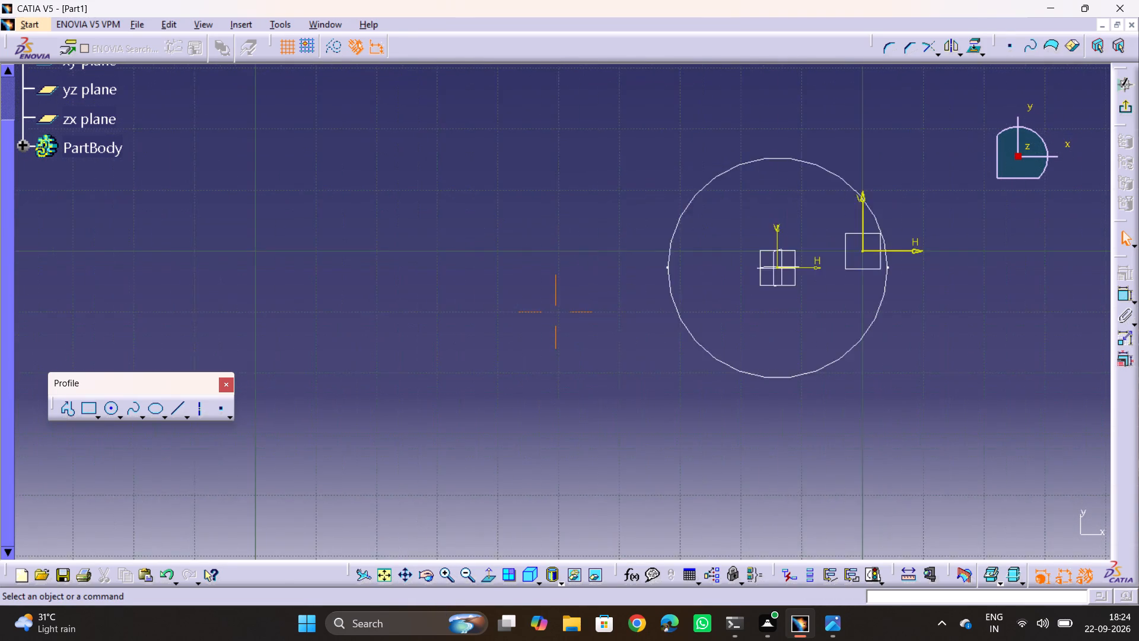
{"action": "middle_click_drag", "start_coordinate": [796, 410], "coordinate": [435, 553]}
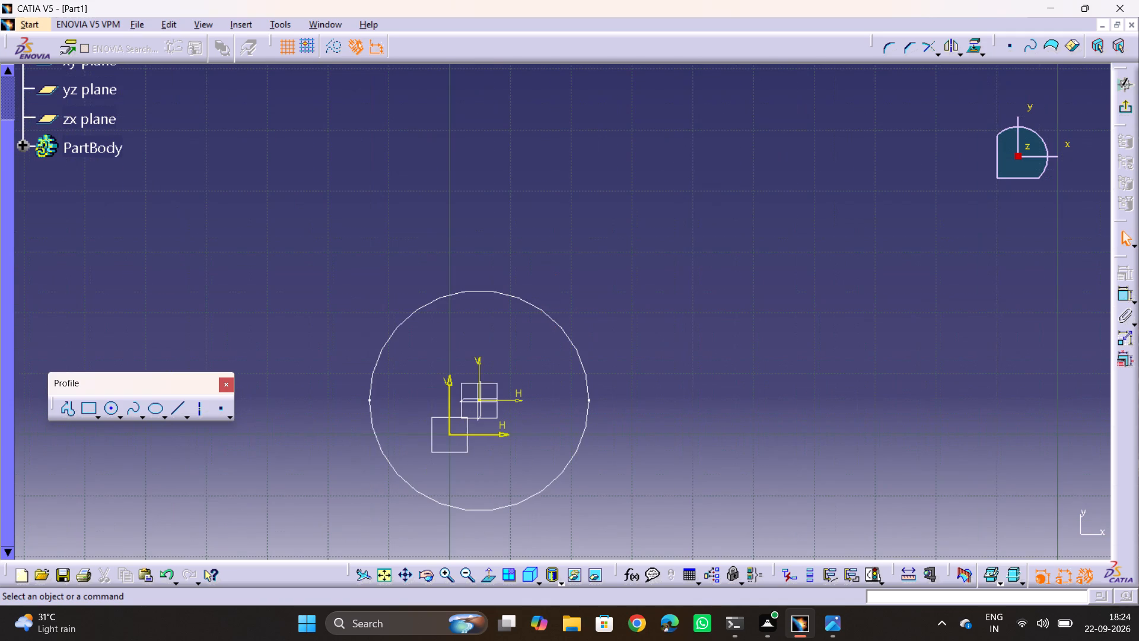
Close the current part without saving it.
{"action": "left_click", "coordinate": [1132, 24]}
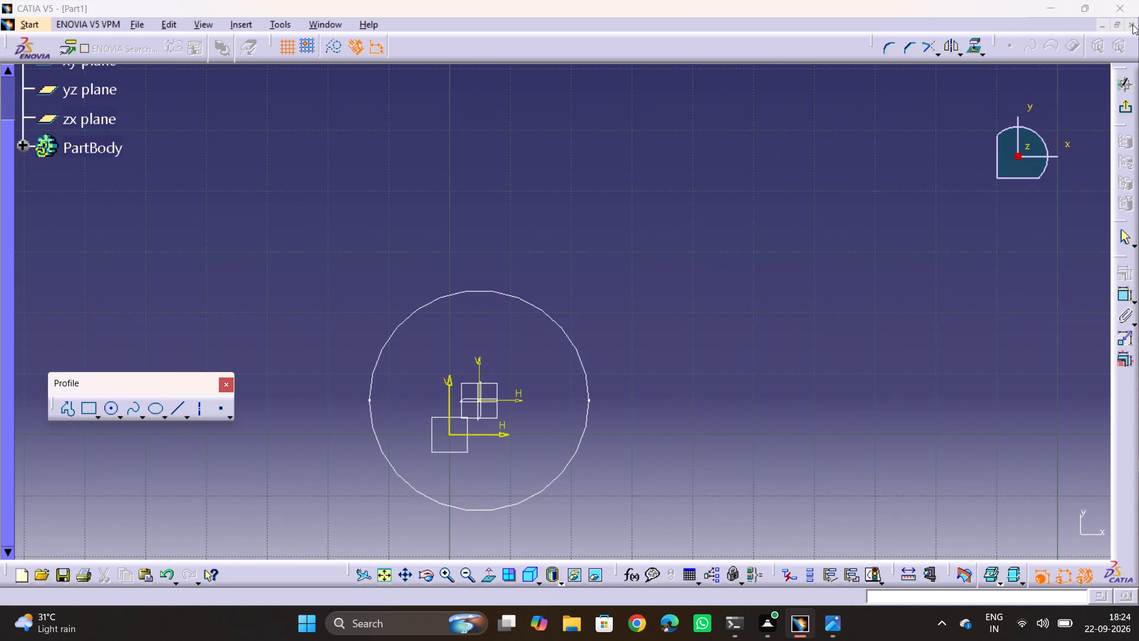
{"action": "left_click", "coordinate": [597, 342]}
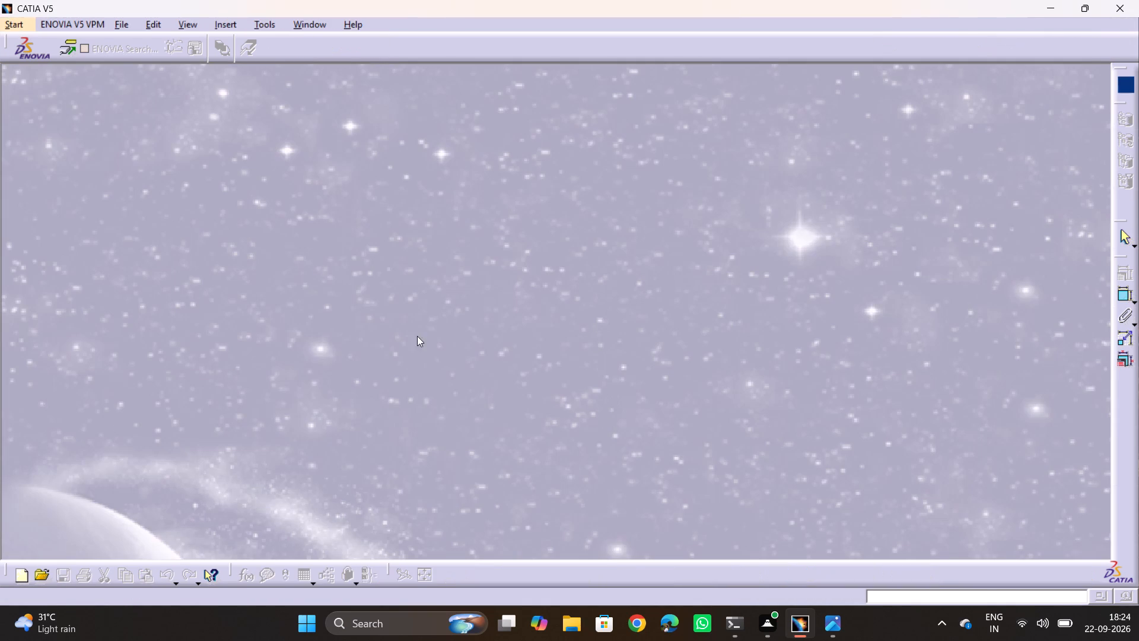
Create a new part in the Wireframe and Surface Design workbench, keeping the default name Part1 and hybrid design enabled.
{"action": "left_click", "coordinate": [26, 15]}
{"action": "left_click", "coordinate": [29, 31]}
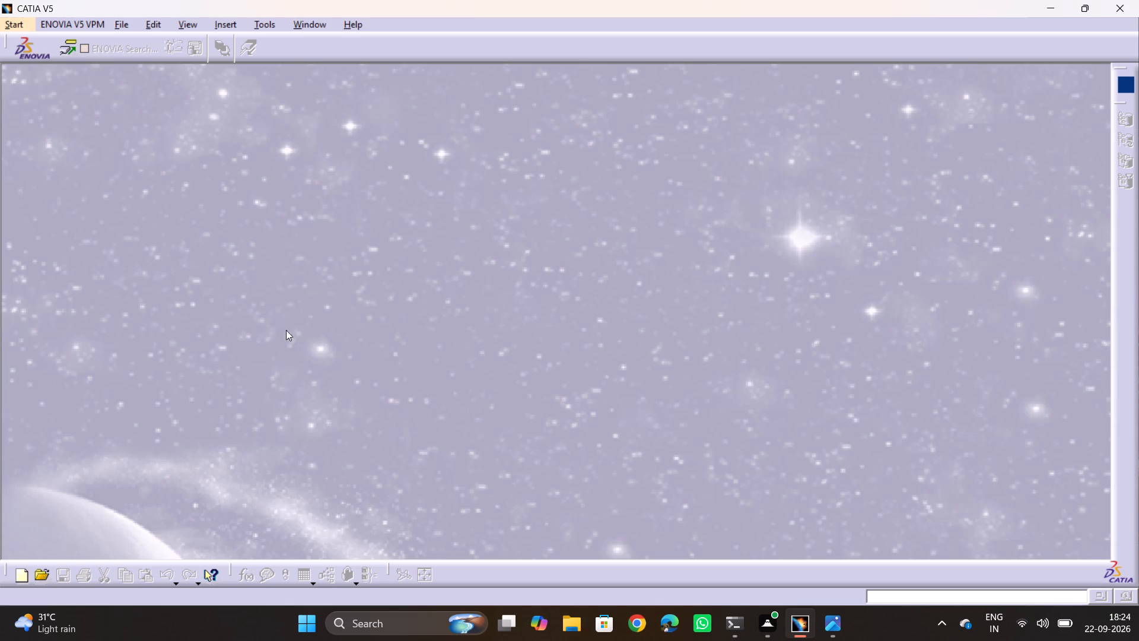
{"action": "left_click", "coordinate": [10, 33]}
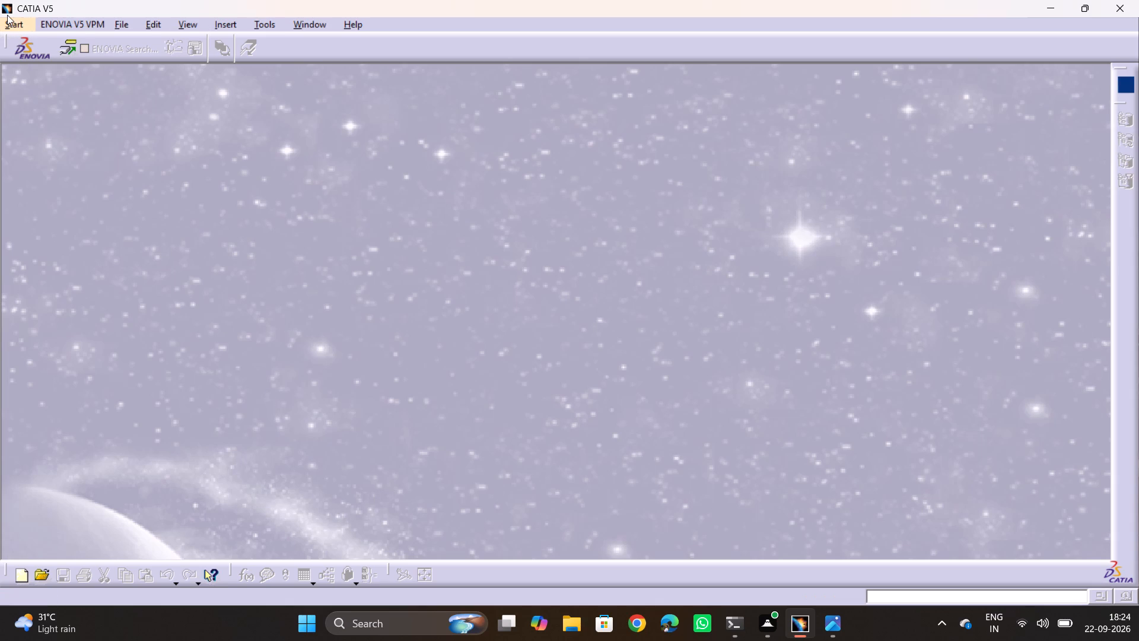
{"action": "left_click", "coordinate": [7, 15]}
{"action": "left_click", "coordinate": [15, 24]}
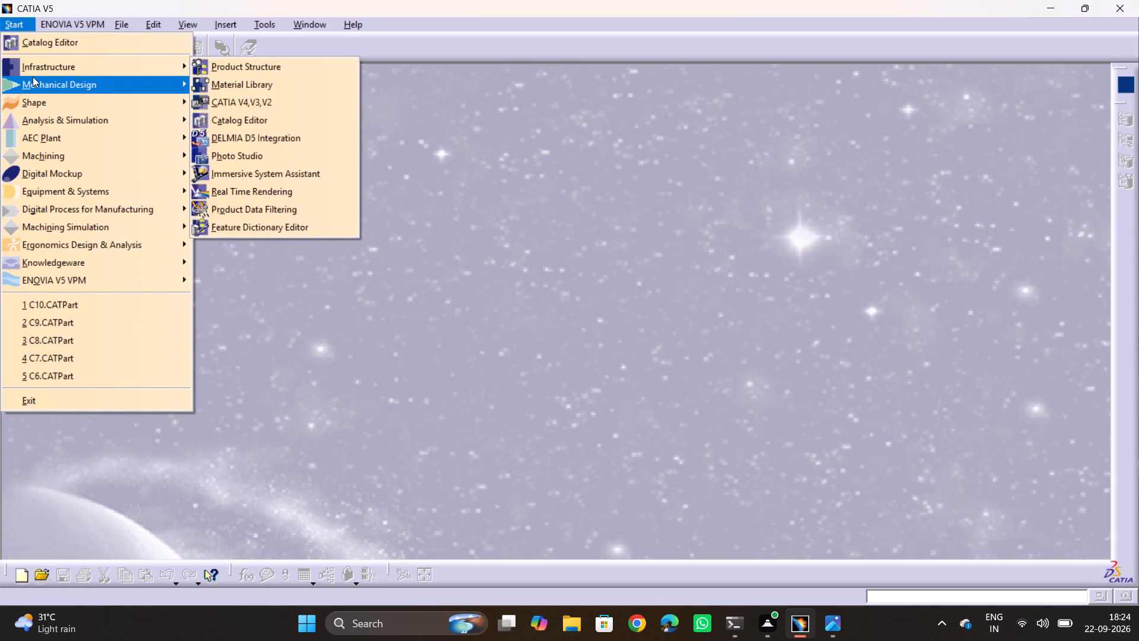
{"action": "left_click", "coordinate": [33, 77]}
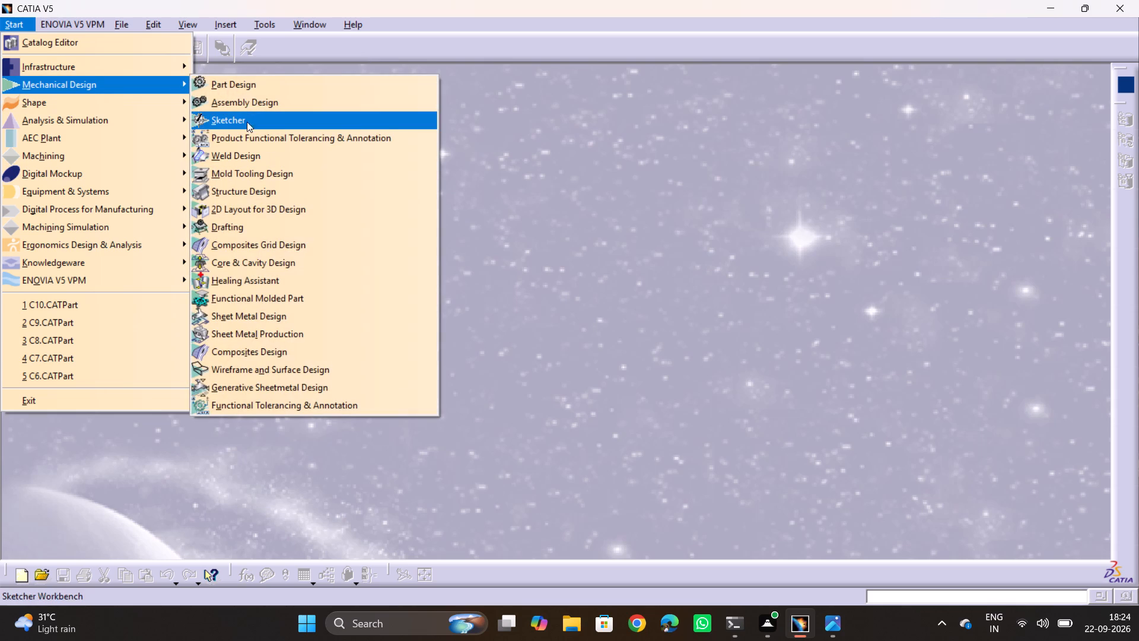
{"action": "left_click", "coordinate": [288, 368]}
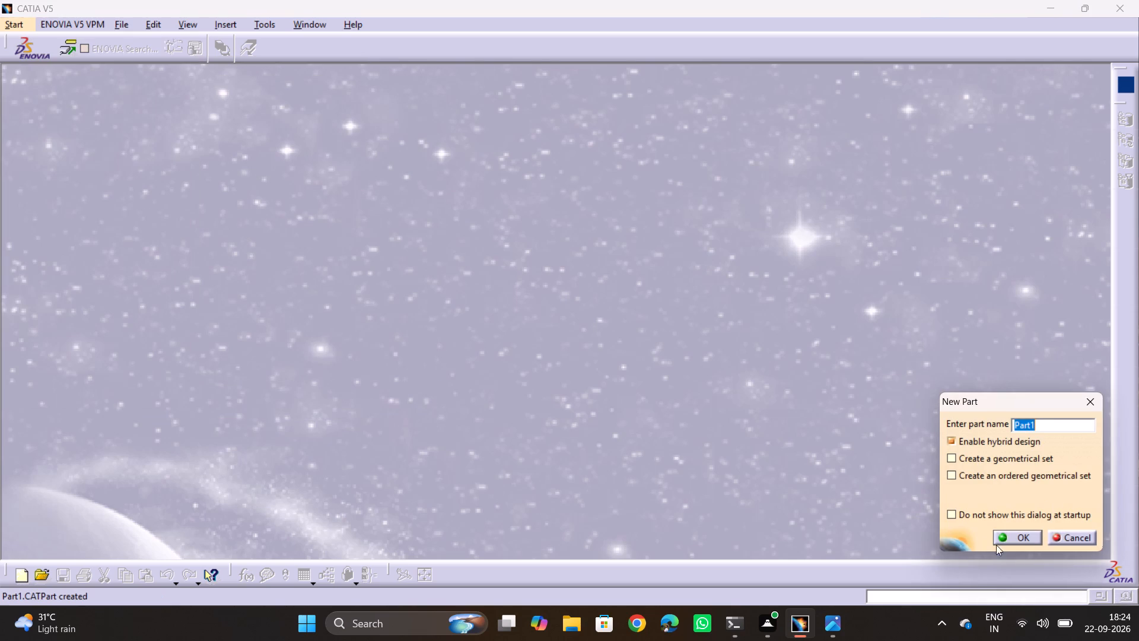
{"action": "left_click", "coordinate": [1018, 531]}
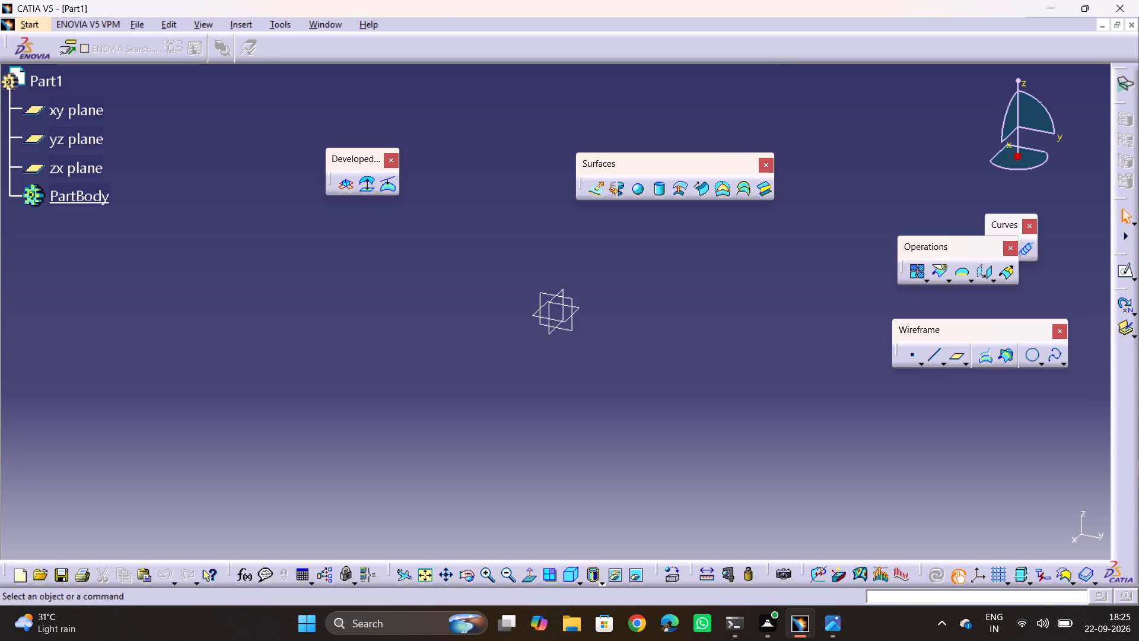
Start a sketch on the xy plane and draw a circle about 14 mm in diameter centred on the origin.
{"action": "left_click", "coordinate": [580, 312]}
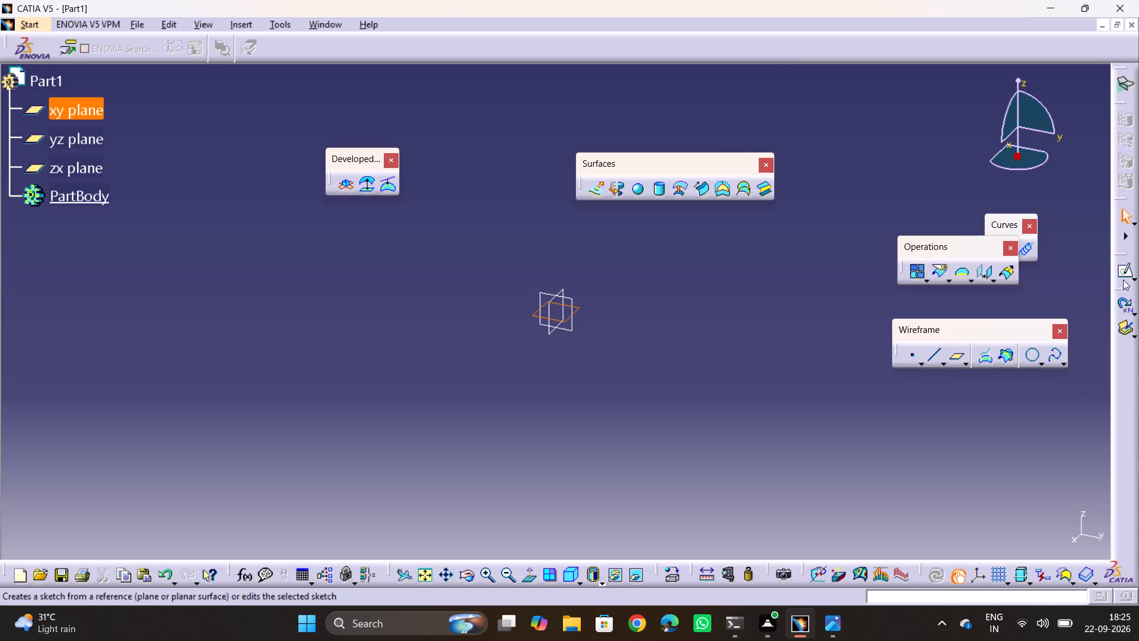
{"action": "left_click", "coordinate": [1128, 273]}
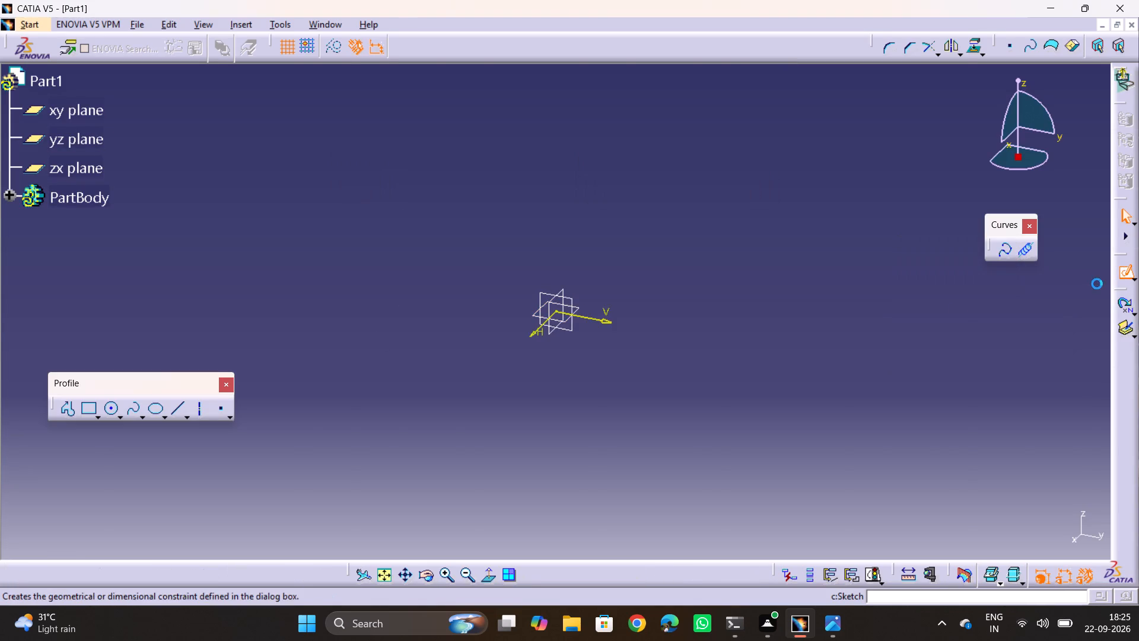
{"action": "middle_click_drag", "start_coordinate": [858, 342], "coordinate": [641, 376]}
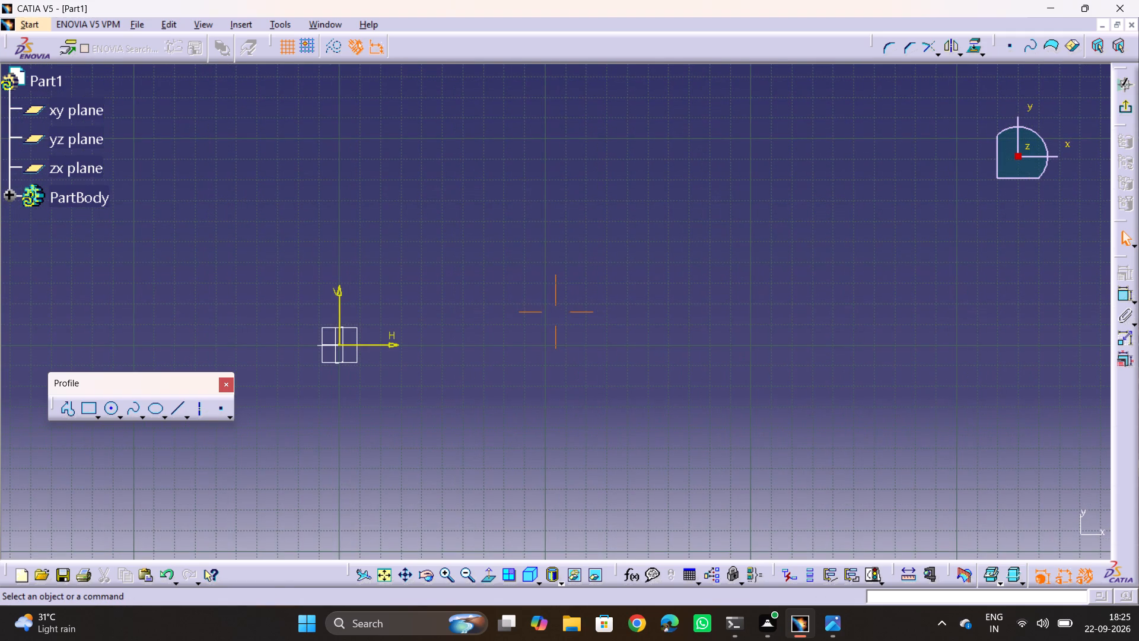
{"action": "middle_click_drag", "start_coordinate": [641, 376], "coordinate": [647, 379]}
{"action": "left_click", "coordinate": [389, 576]}
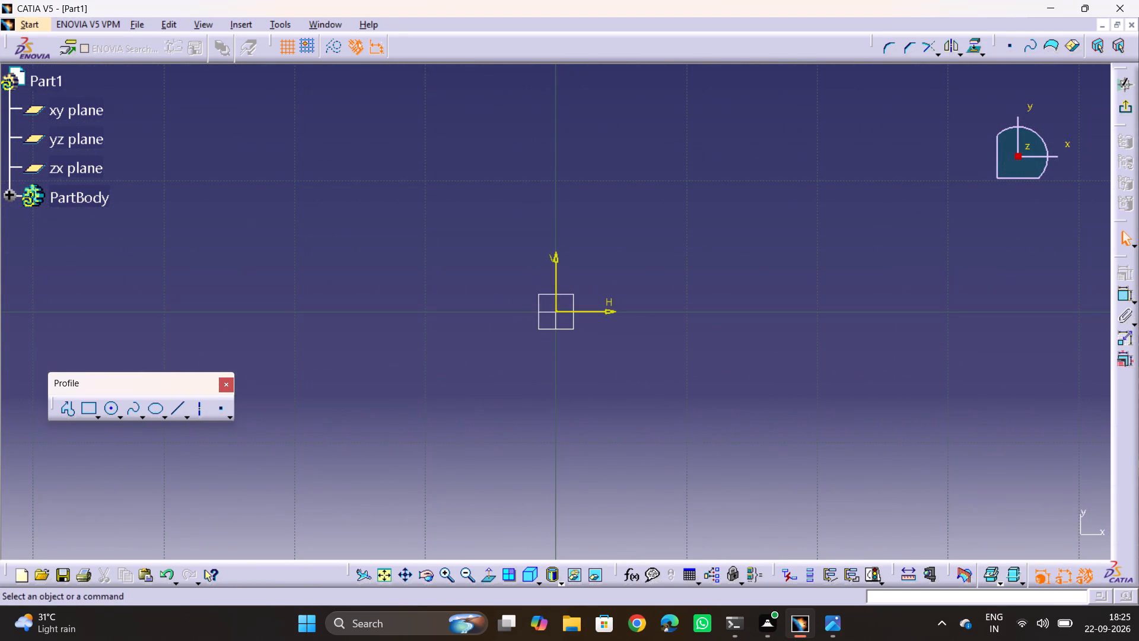
{"action": "left_click", "coordinate": [109, 406]}
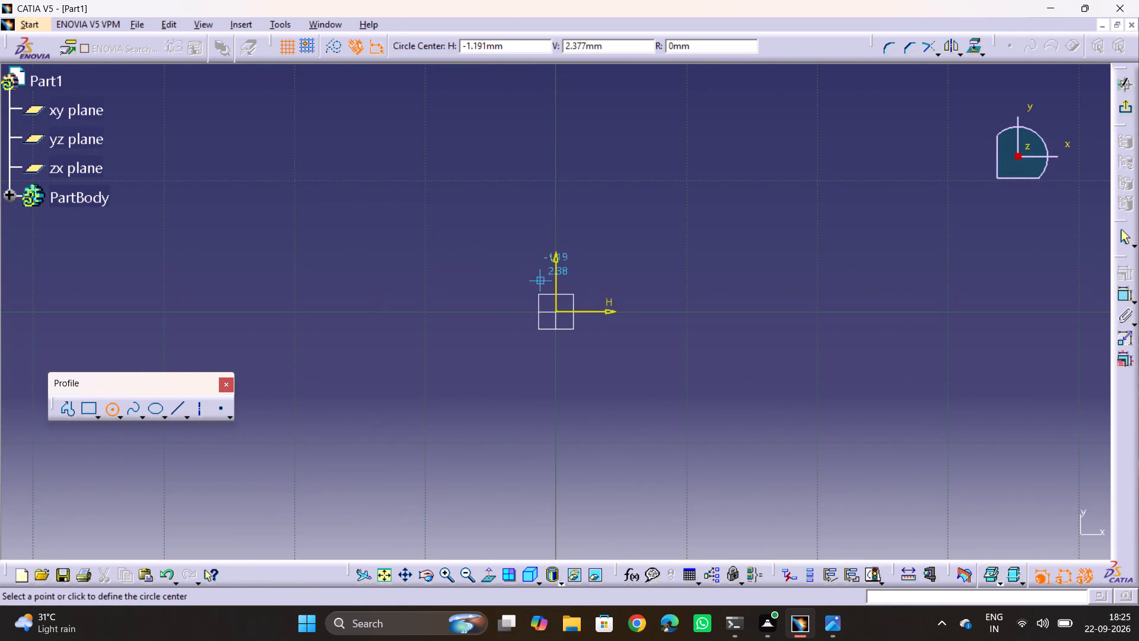
{"action": "left_click", "coordinate": [555, 310]}
{"action": "left_click", "coordinate": [590, 395]}
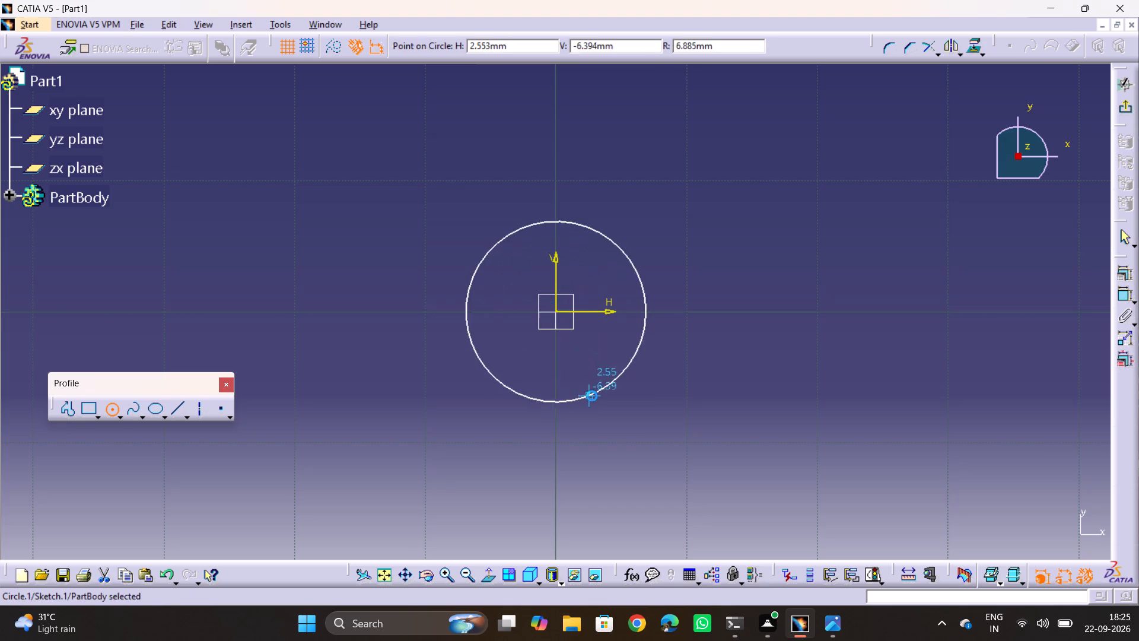
Dimension the base circle's diameter as 50 mm and exit the sketch.
{"action": "left_click", "coordinate": [1121, 297]}
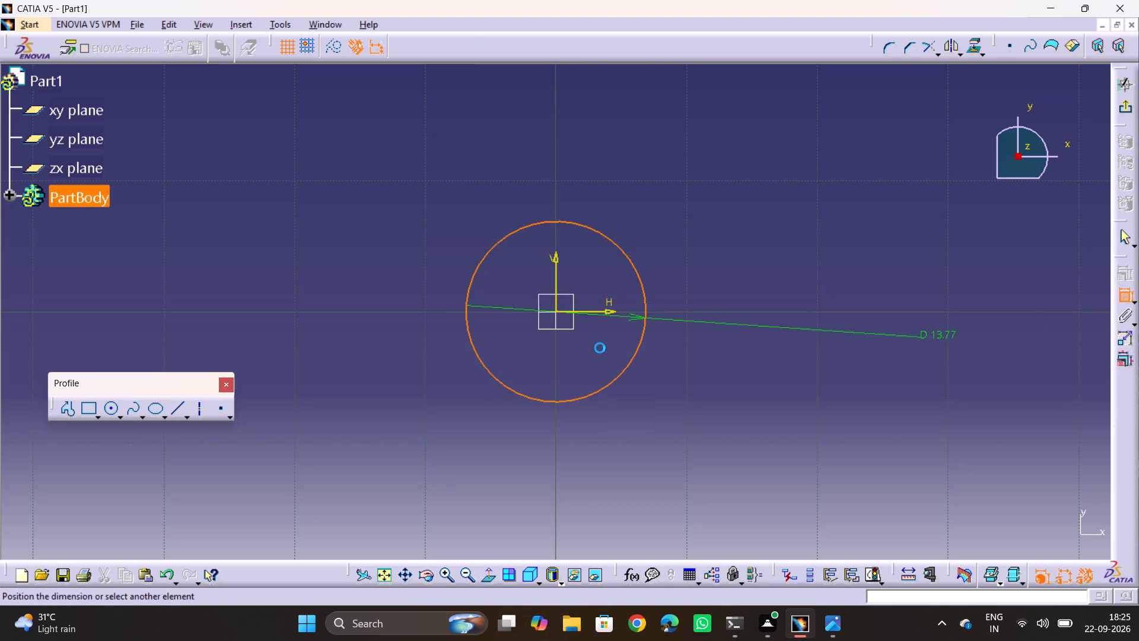
{"action": "left_click", "coordinate": [562, 367]}
{"action": "double_click", "coordinate": [569, 364]}
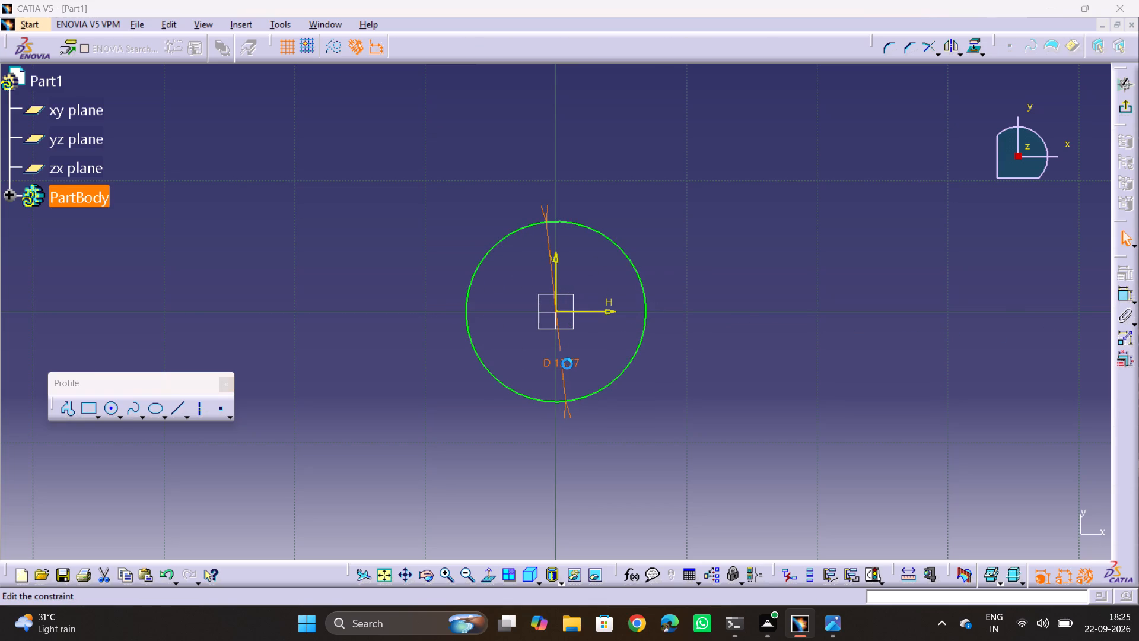
{"action": "type", "text": "80"}
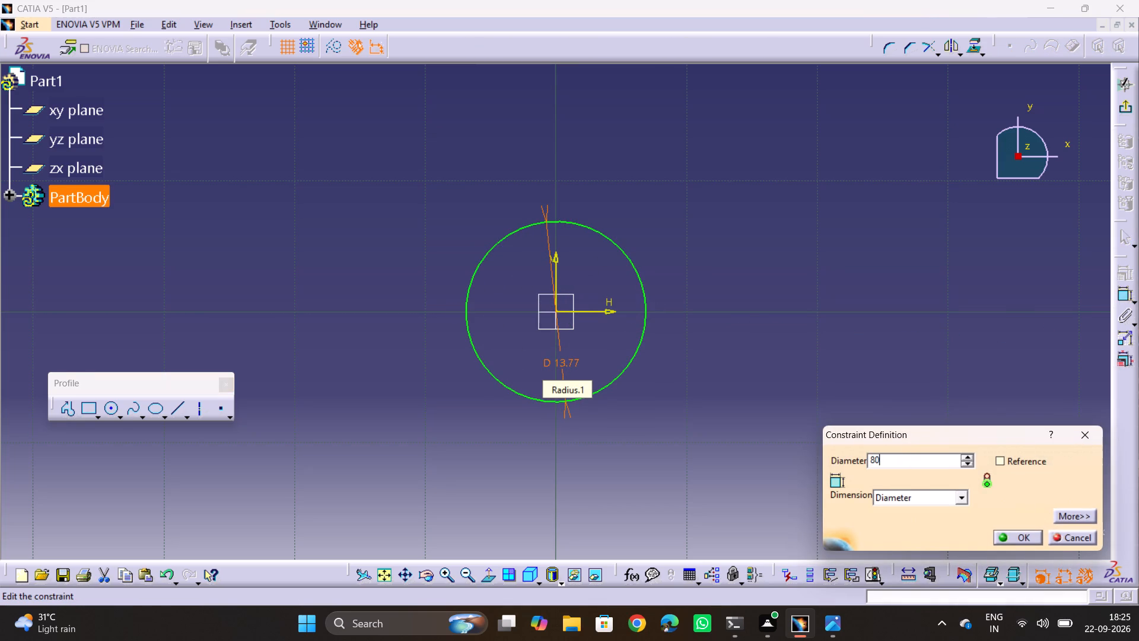
{"action": "key", "text": "BackSpace"}
{"action": "key", "text": "BackSpace"}
{"action": "type", "text": "50"}
{"action": "key", "text": "Return"}
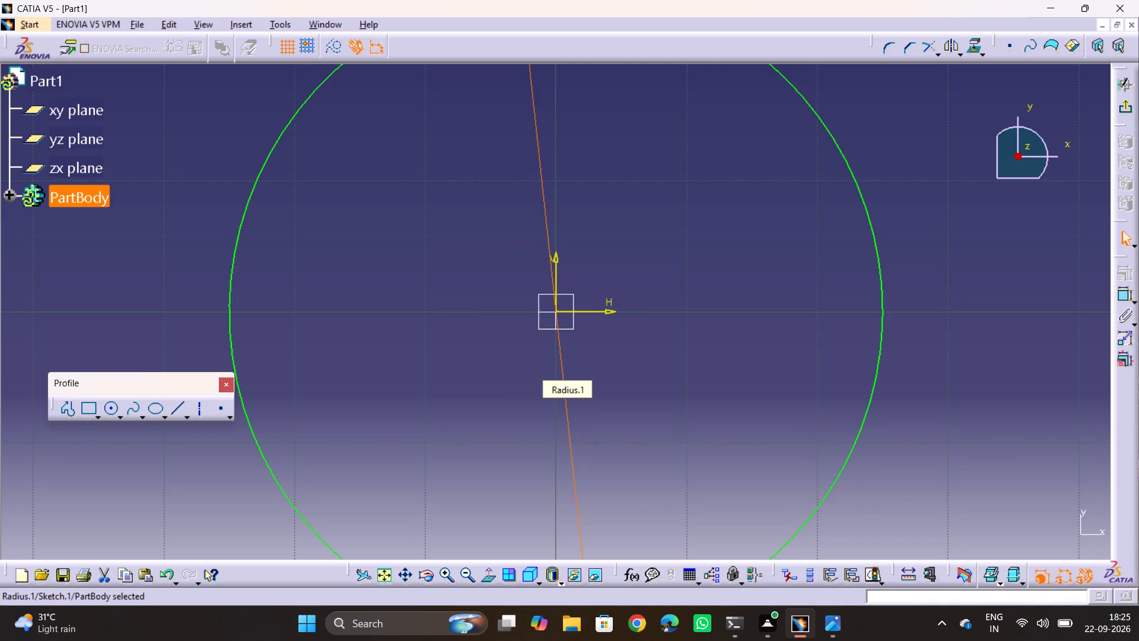
{"action": "left_click", "coordinate": [737, 351]}
{"action": "middle_click_drag", "start_coordinate": [714, 291], "coordinate": [728, 344], "text": "ctrl"}
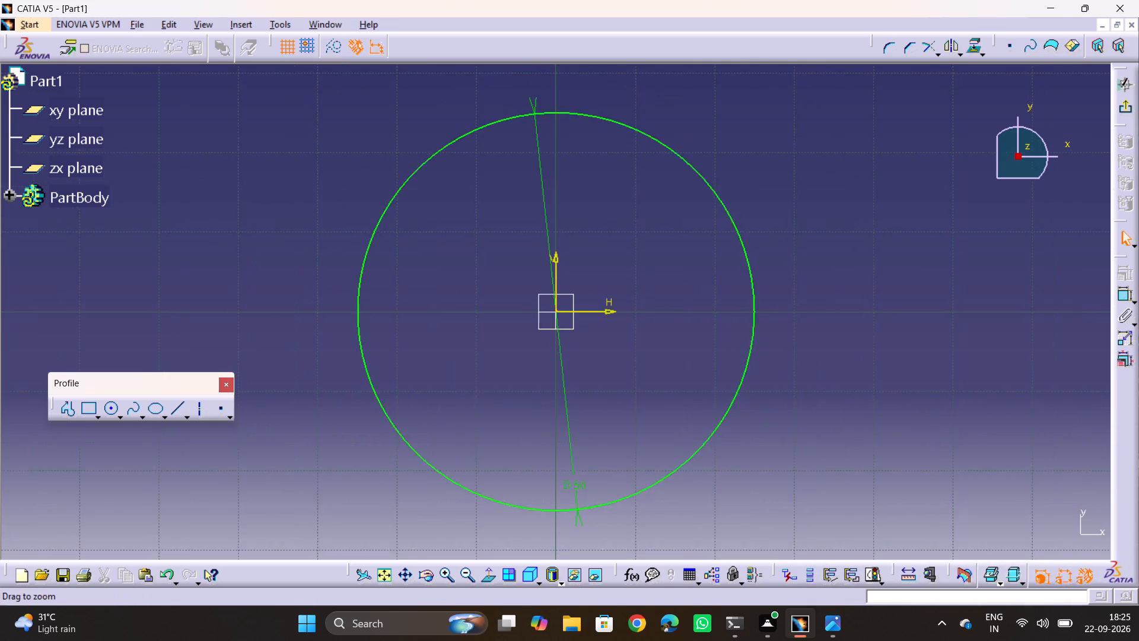
{"action": "middle_click_drag", "start_coordinate": [728, 344], "coordinate": [728, 363], "text": "ctrl"}
{"action": "left_click", "coordinate": [1127, 112]}
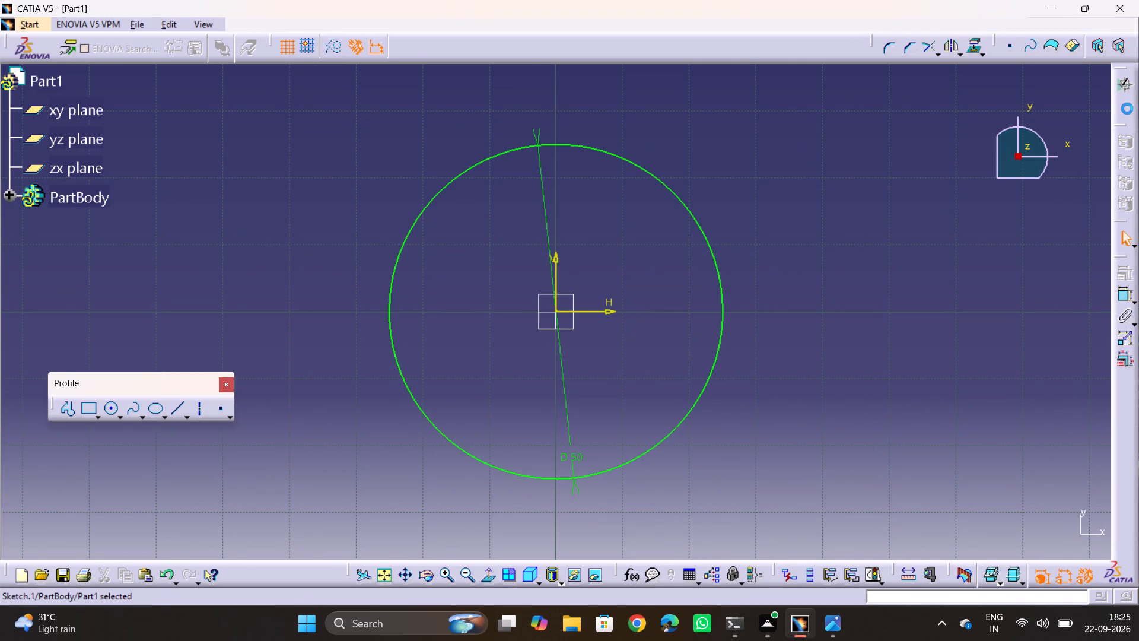
{"action": "left_click", "coordinate": [699, 415]}
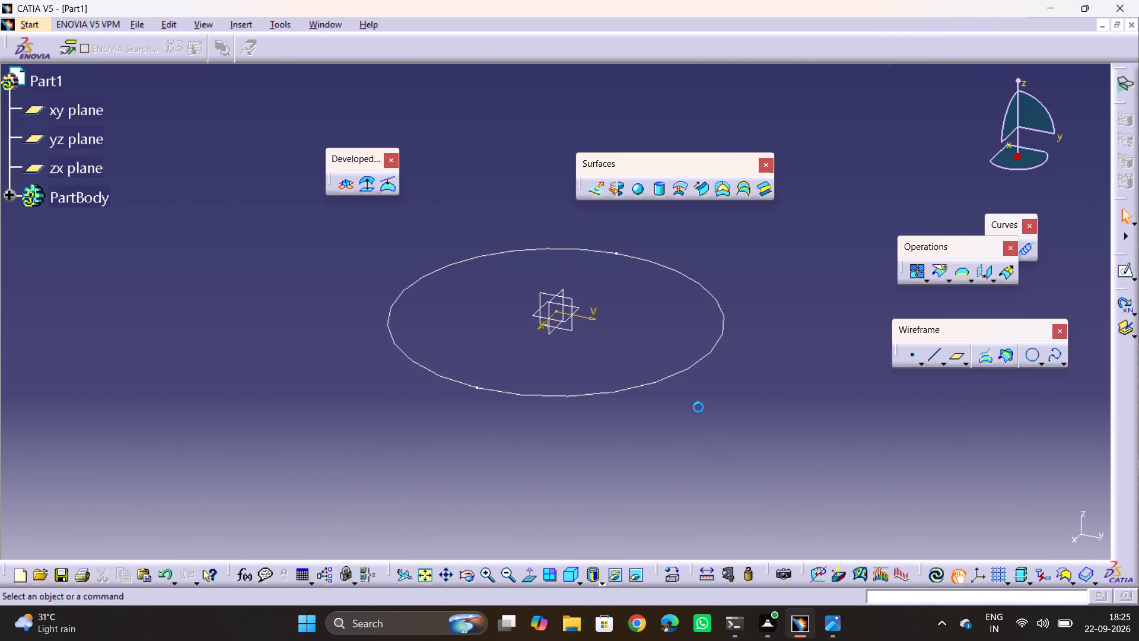
Create a reference plane offset 65 mm from the xy plane.
{"action": "left_click", "coordinate": [954, 360]}
{"action": "left_click", "coordinate": [567, 322]}
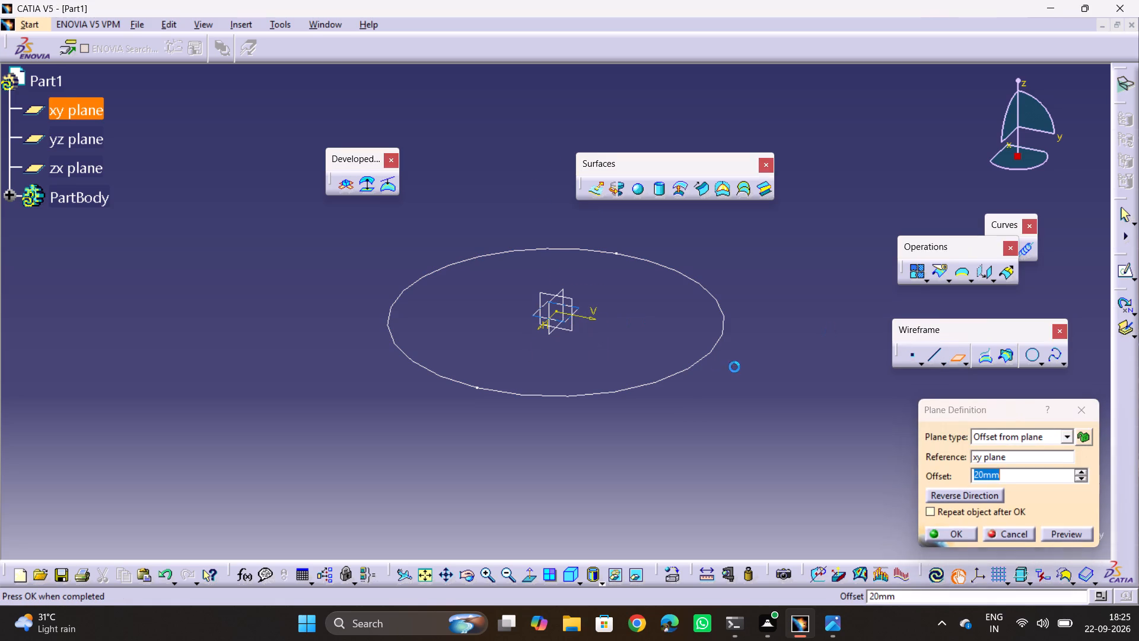
{"action": "type", "text": "65"}
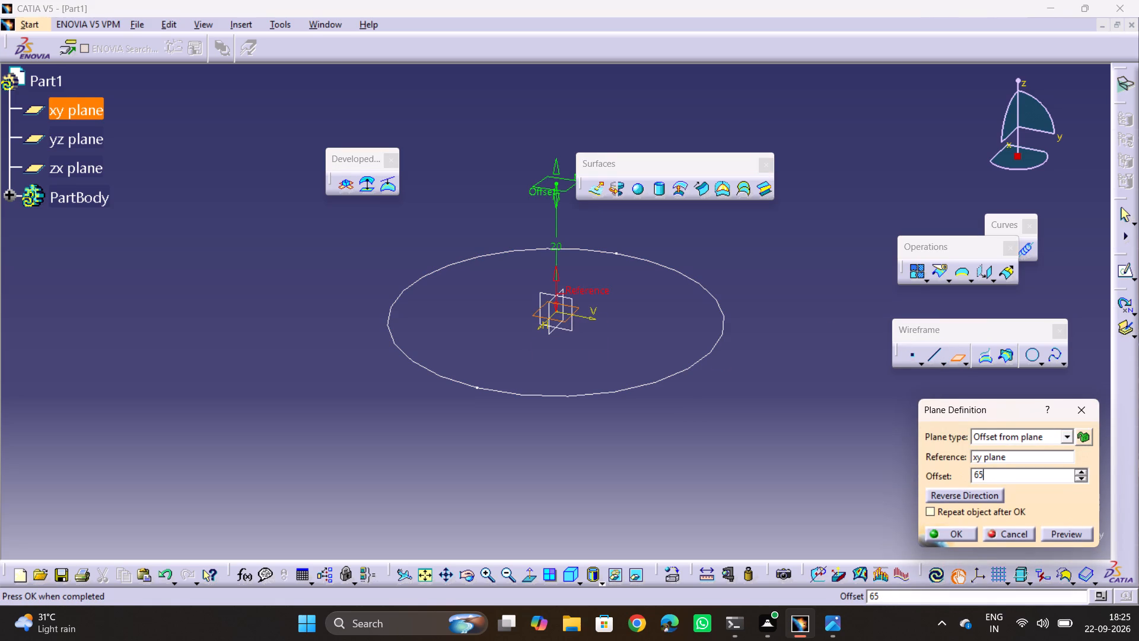
{"action": "key", "text": "Return"}
{"action": "left_click", "coordinate": [755, 388]}
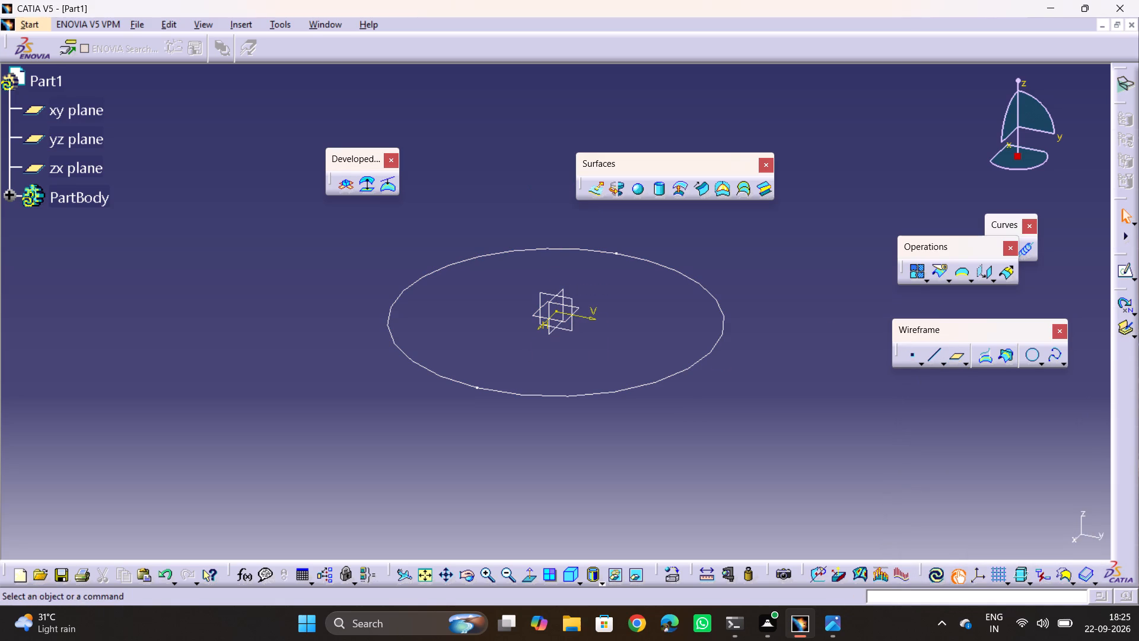
Start a sketch on the new offset plane and draw a circle about 60 mm in diameter centred on the origin.
{"action": "middle_click_drag", "start_coordinate": [796, 242], "coordinate": [788, 357], "text": "ctrl"}
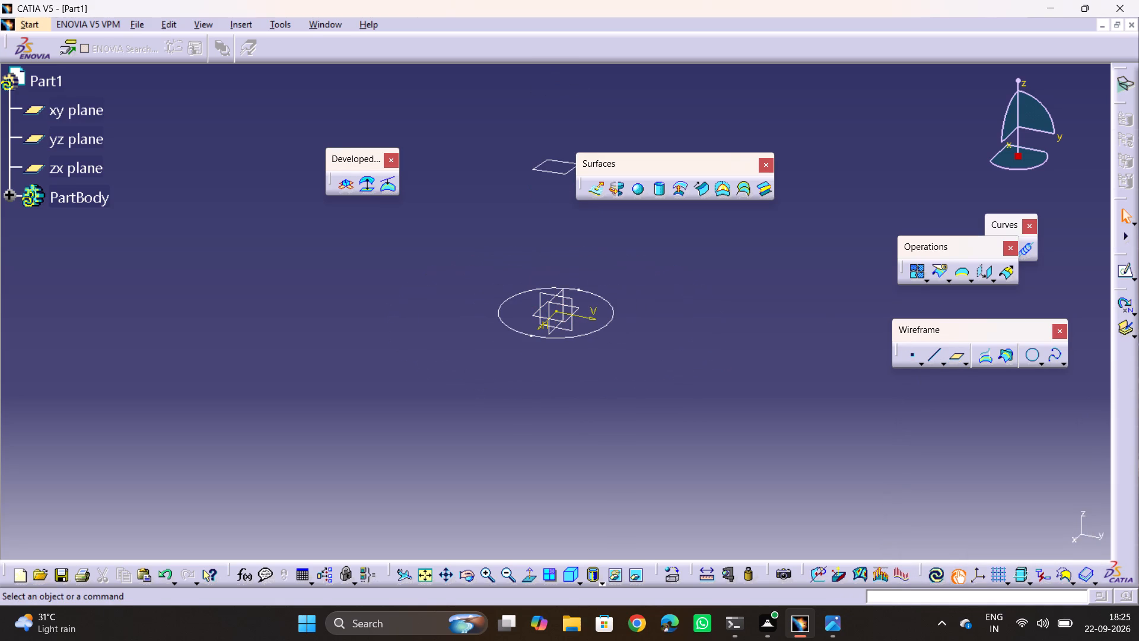
{"action": "middle_click_drag", "start_coordinate": [757, 316], "coordinate": [745, 405]}
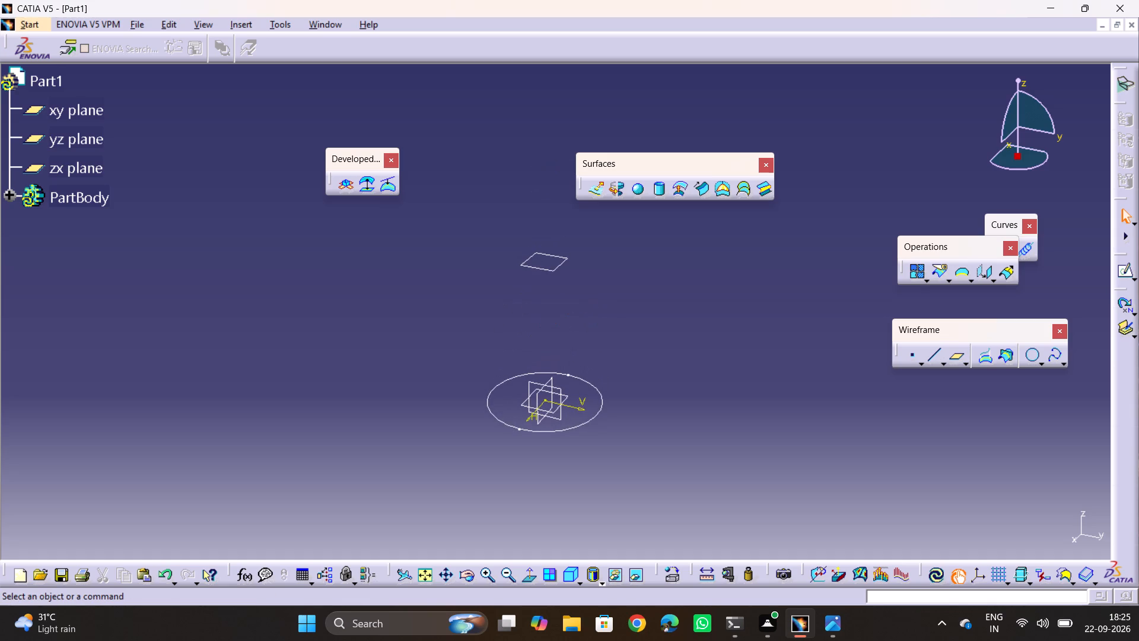
{"action": "left_click", "coordinate": [563, 266]}
{"action": "left_click", "coordinate": [568, 259]}
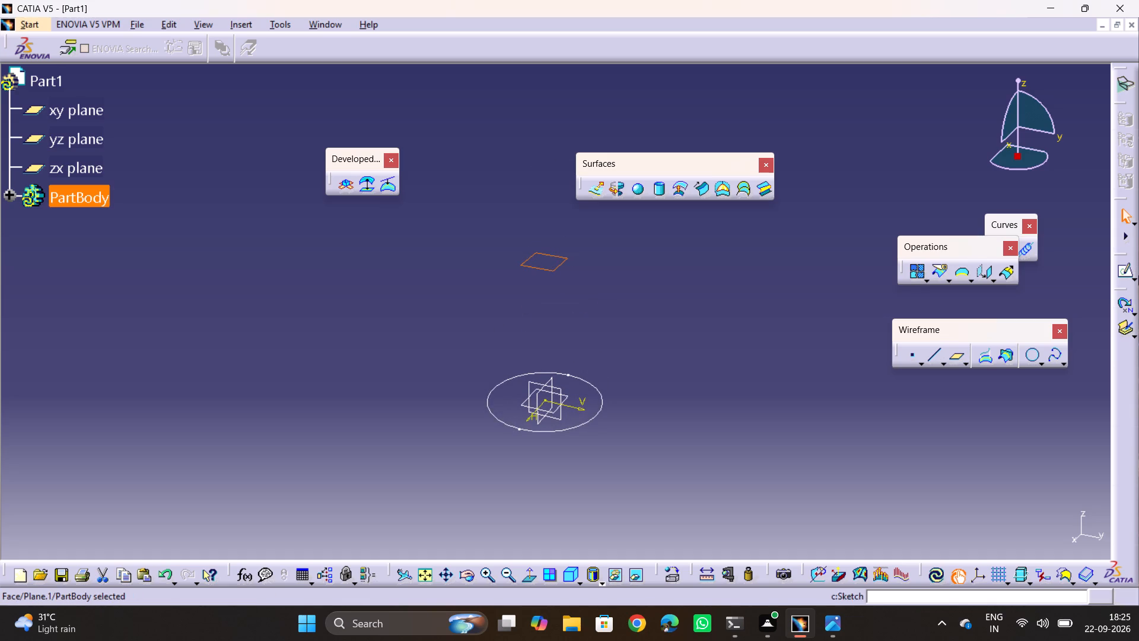
{"action": "left_click", "coordinate": [1121, 272]}
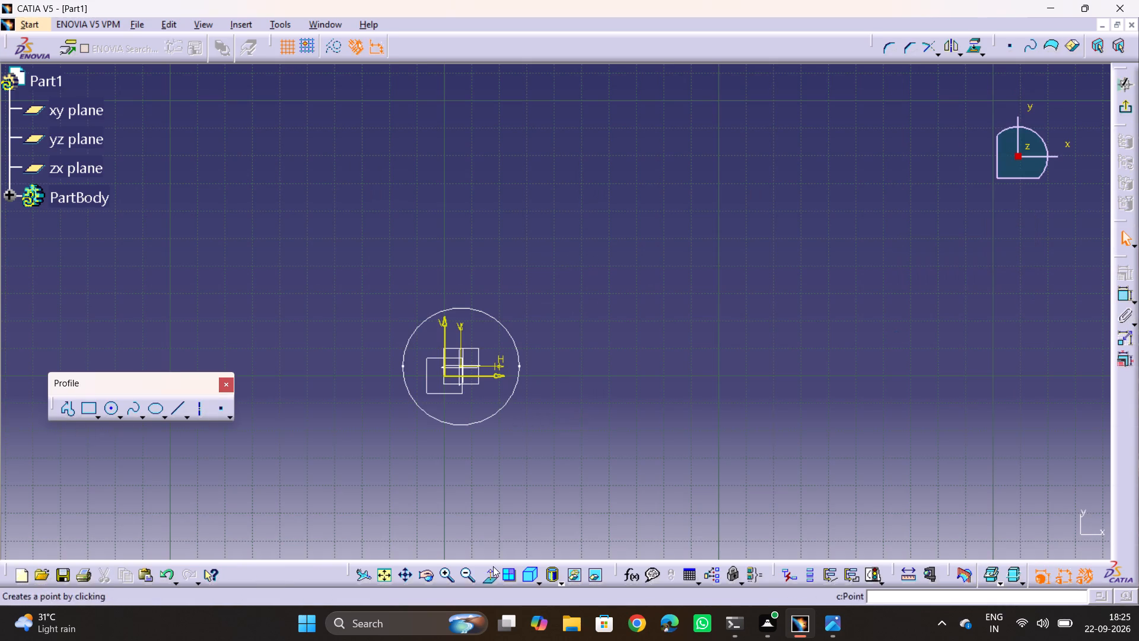
{"action": "left_click", "coordinate": [387, 580]}
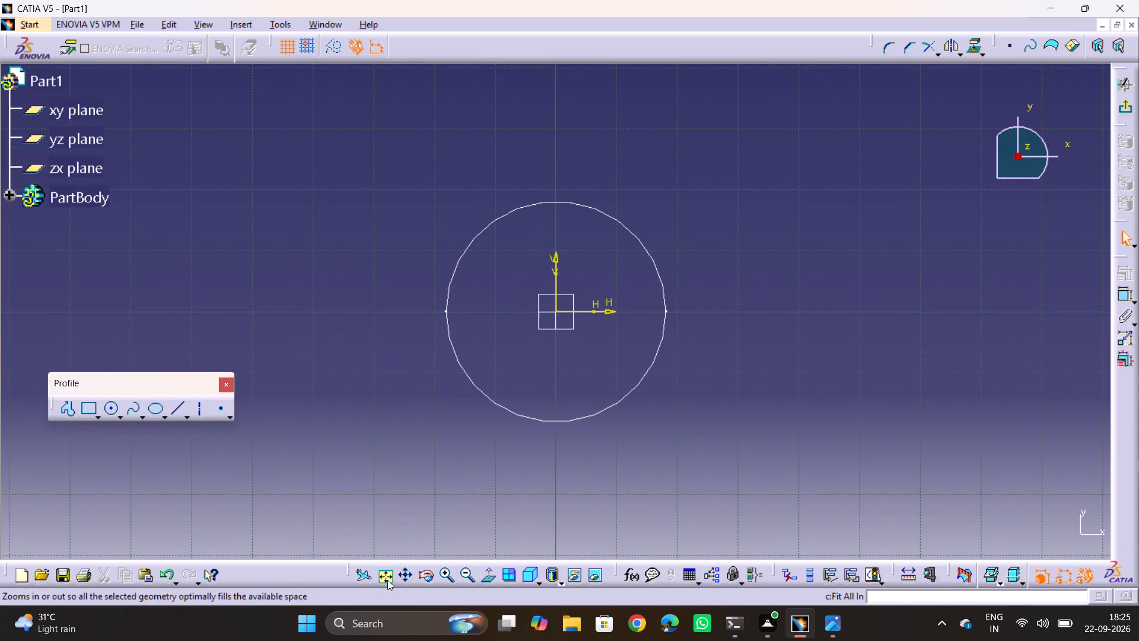
{"action": "left_click", "coordinate": [794, 341]}
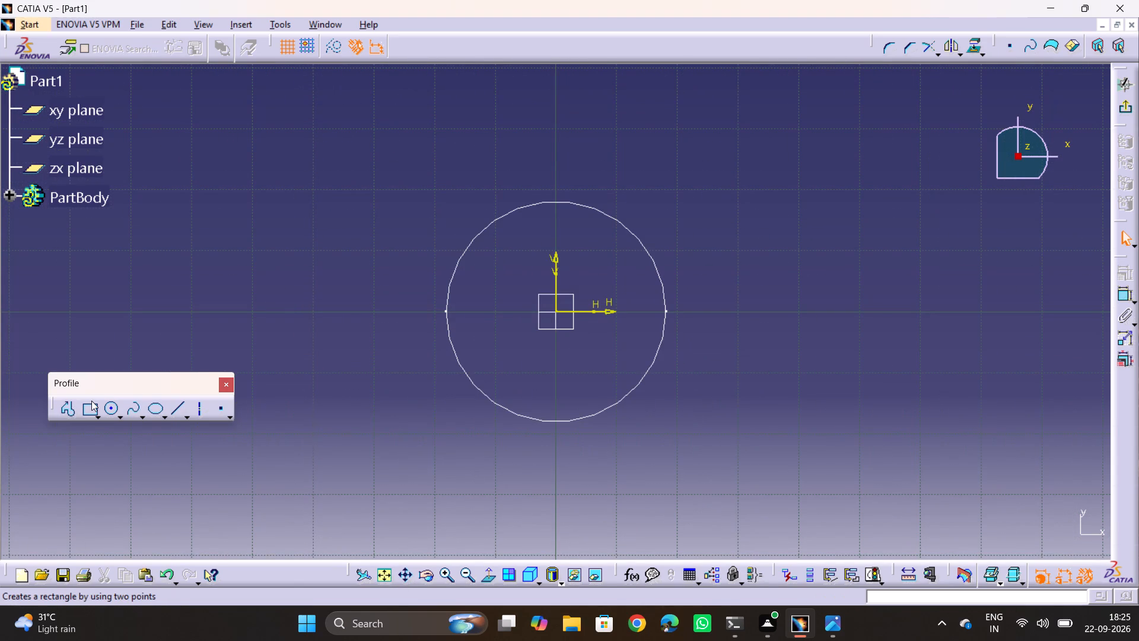
{"action": "left_click", "coordinate": [118, 410]}
{"action": "left_click", "coordinate": [114, 407]}
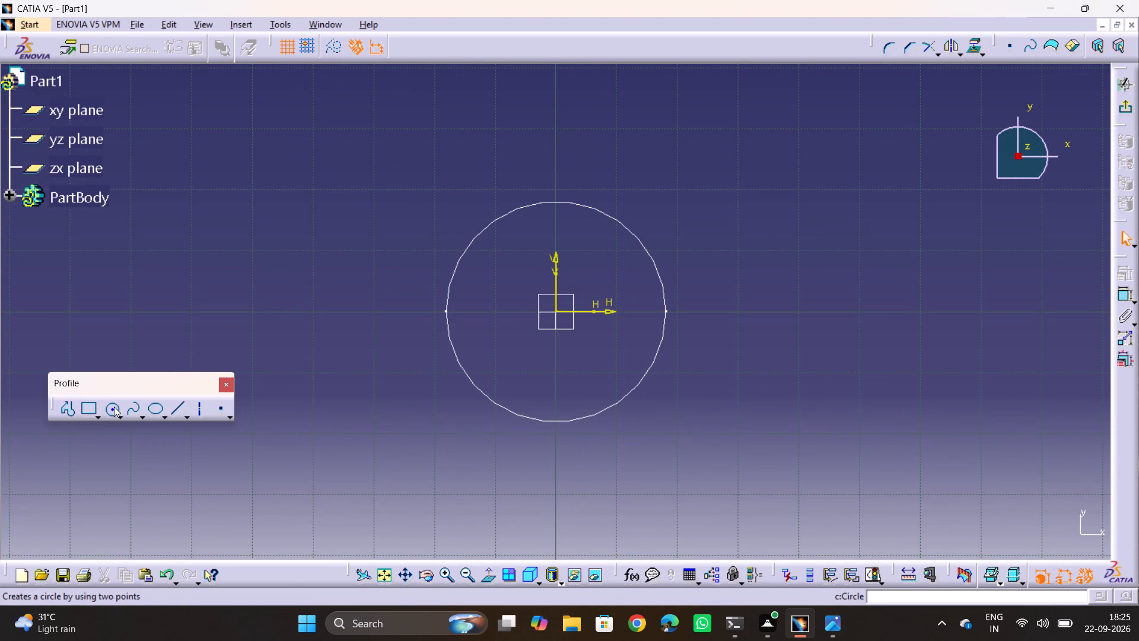
{"action": "left_click", "coordinate": [112, 413]}
{"action": "left_click", "coordinate": [555, 313]}
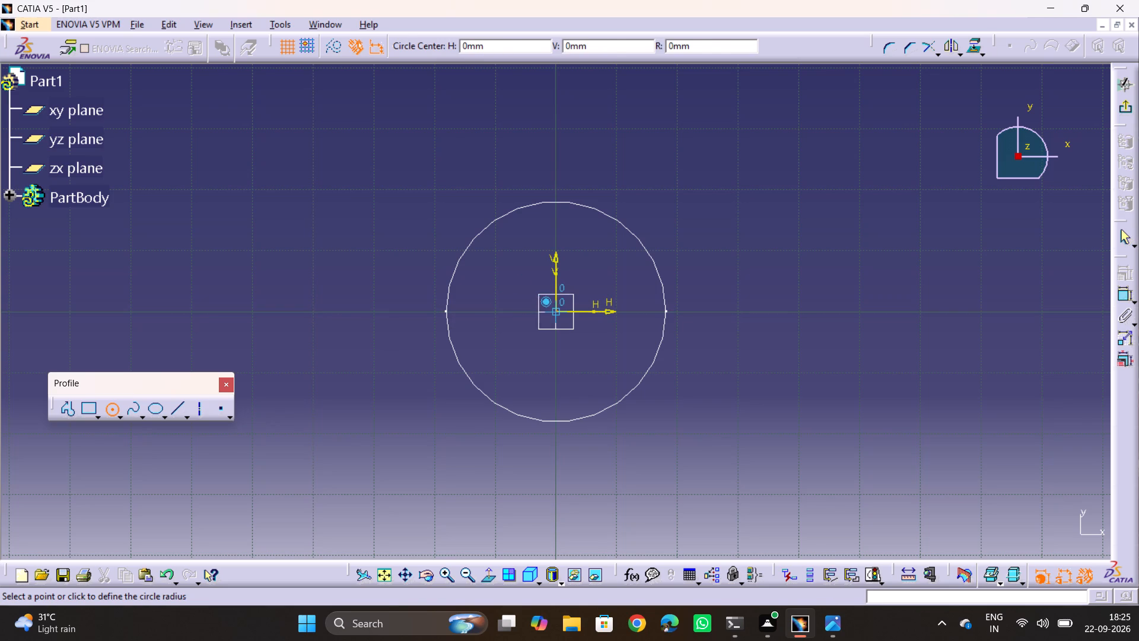
{"action": "left_click", "coordinate": [406, 417]}
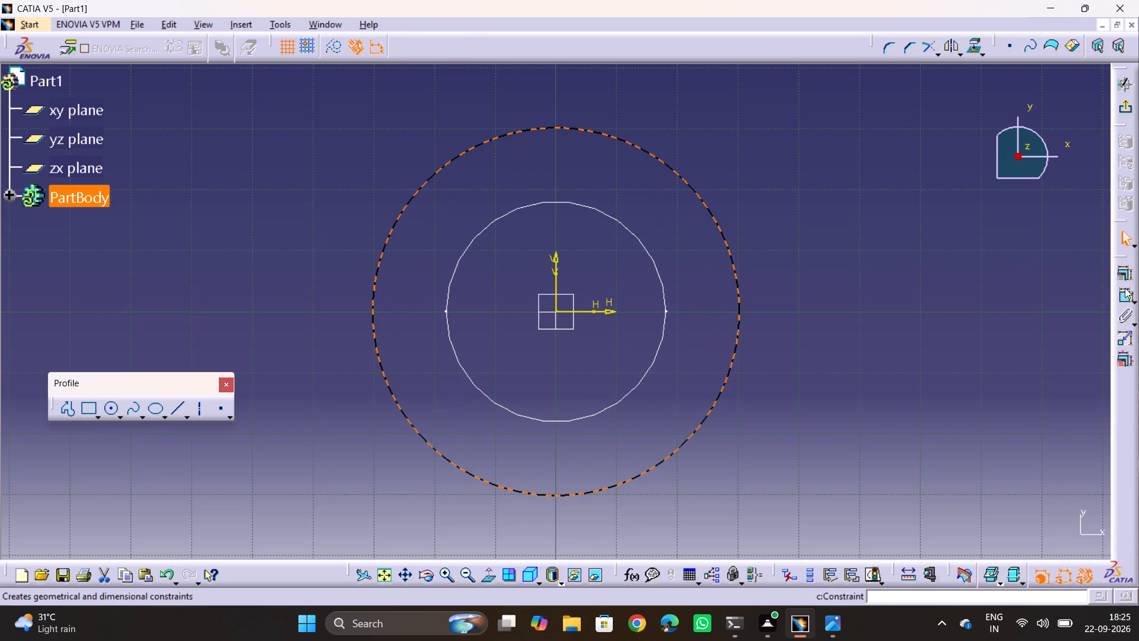
Dimension the upper circle's diameter as 75 mm and exit the sketch.
{"action": "left_click", "coordinate": [1128, 294]}
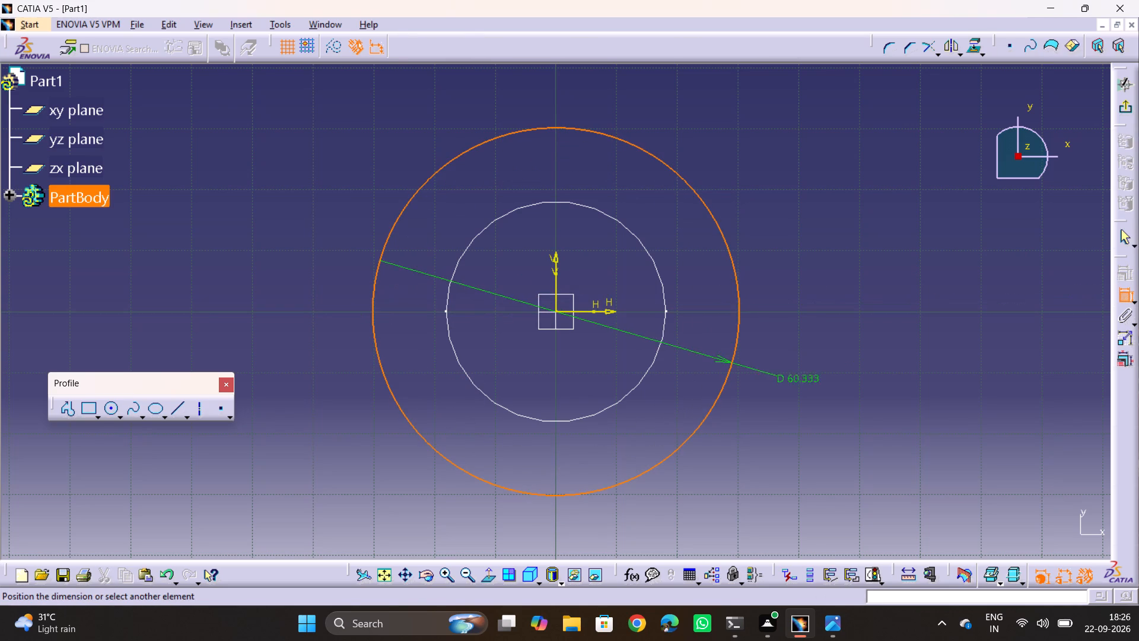
{"action": "left_click", "coordinate": [695, 358]}
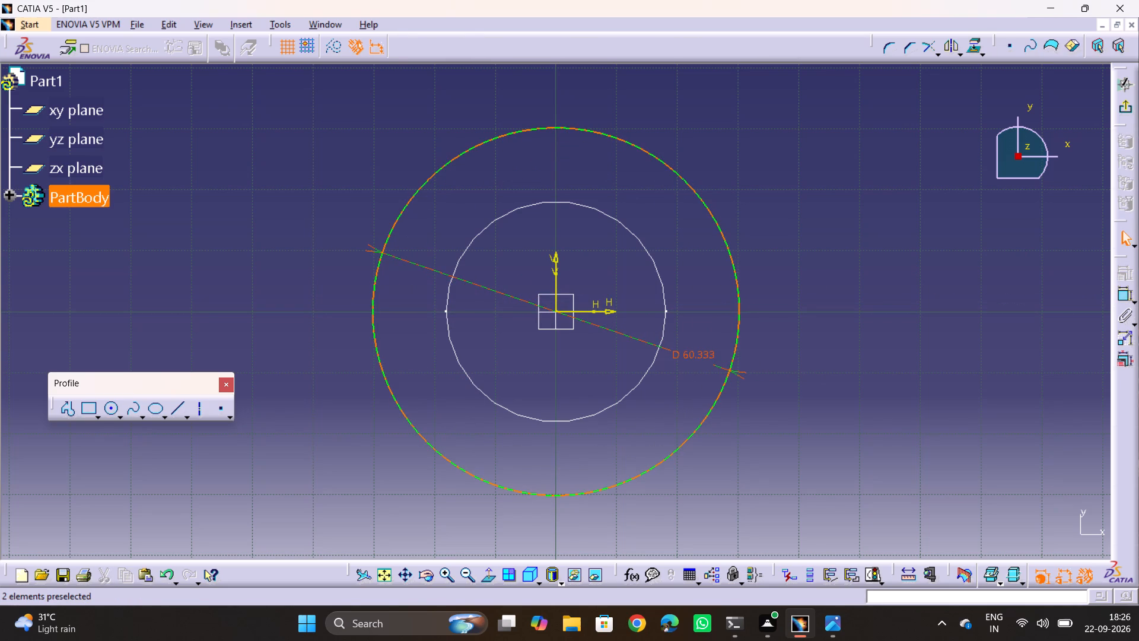
{"action": "double_click", "coordinate": [696, 354]}
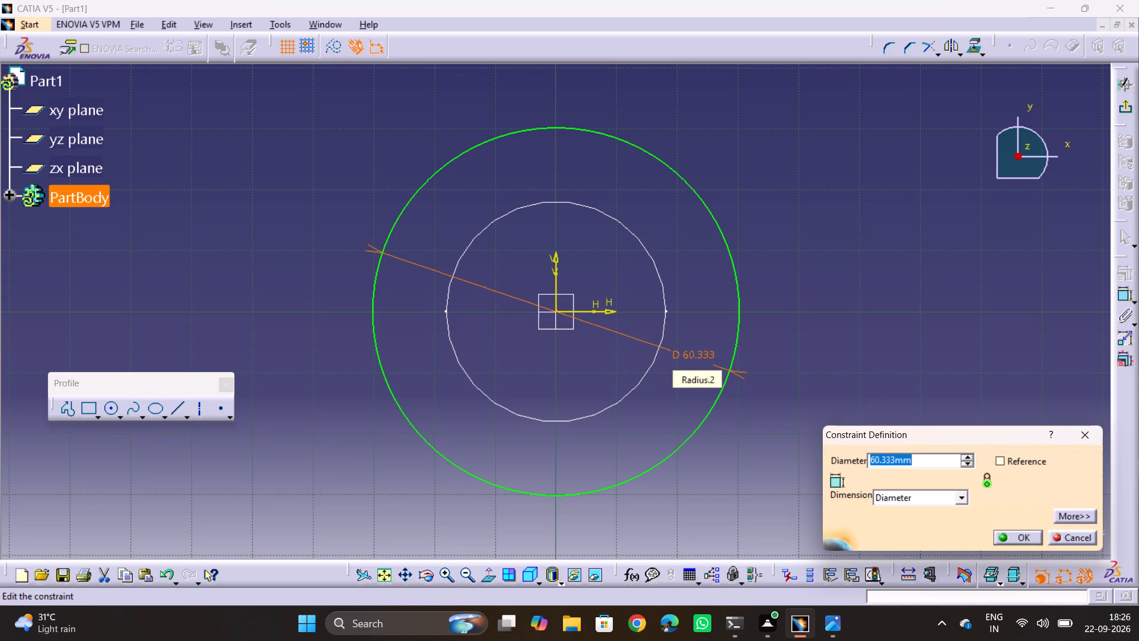
{"action": "type", "text": "75"}
{"action": "key", "text": "Return"}
{"action": "left_click", "coordinate": [912, 285]}
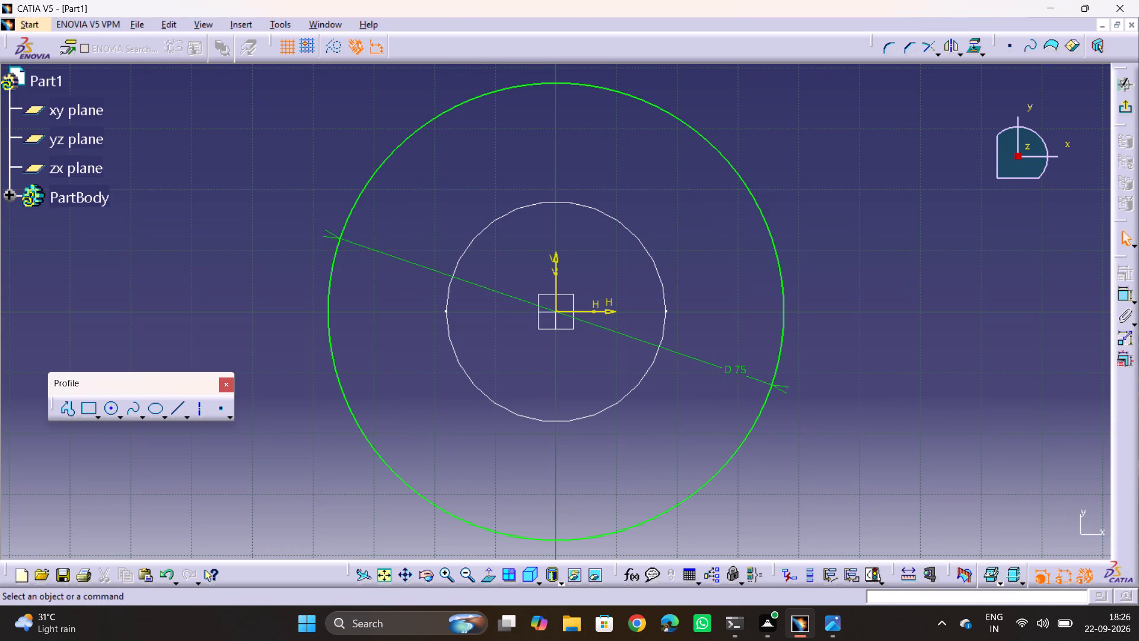
{"action": "left_click", "coordinate": [1125, 112]}
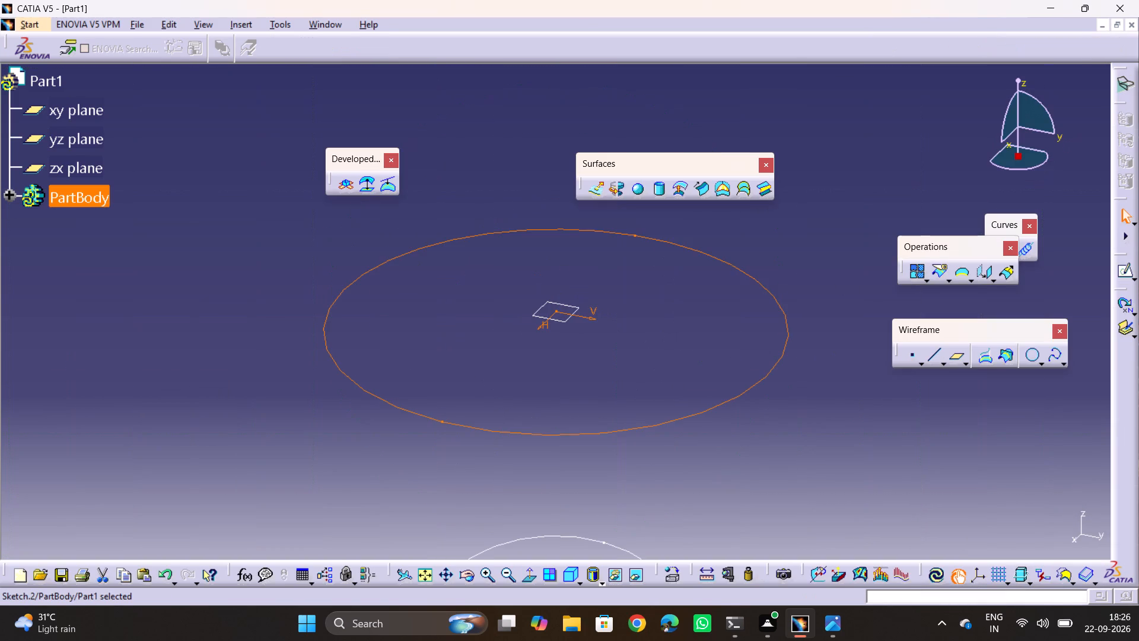
{"action": "left_click", "coordinate": [803, 415]}
Create a multi-sections surface between the upper 75 mm circle and the 50 mm base circle, without guides.
{"action": "middle_click_drag", "start_coordinate": [707, 293], "coordinate": [708, 362], "text": "ctrl"}
{"action": "middle_click_drag", "start_coordinate": [686, 367], "coordinate": [699, 304]}
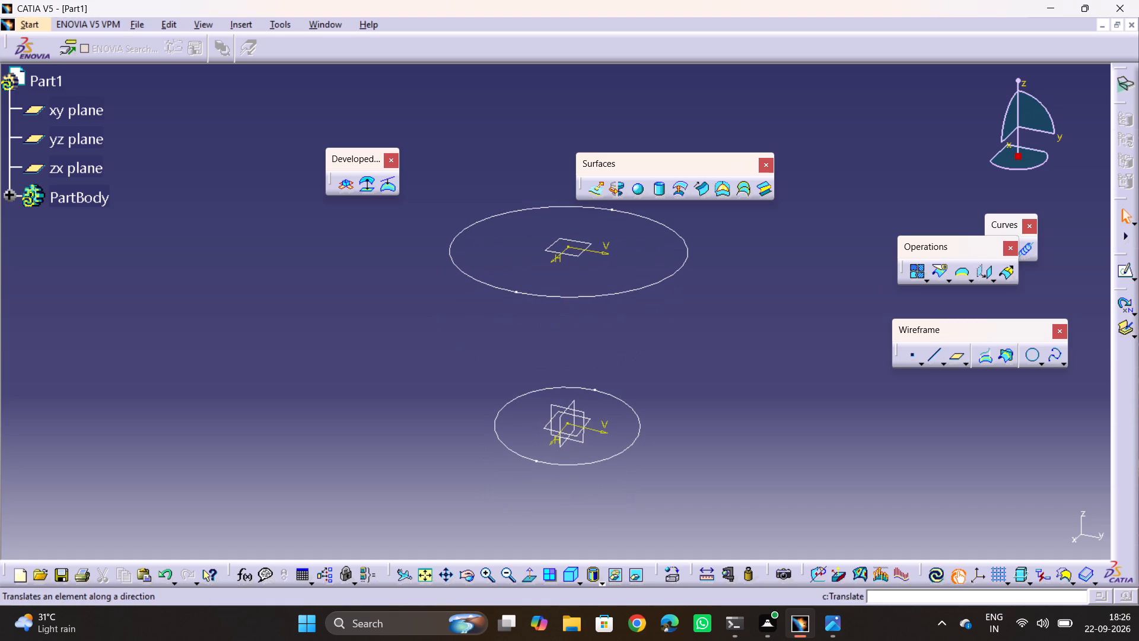
{"action": "left_click", "coordinate": [738, 189]}
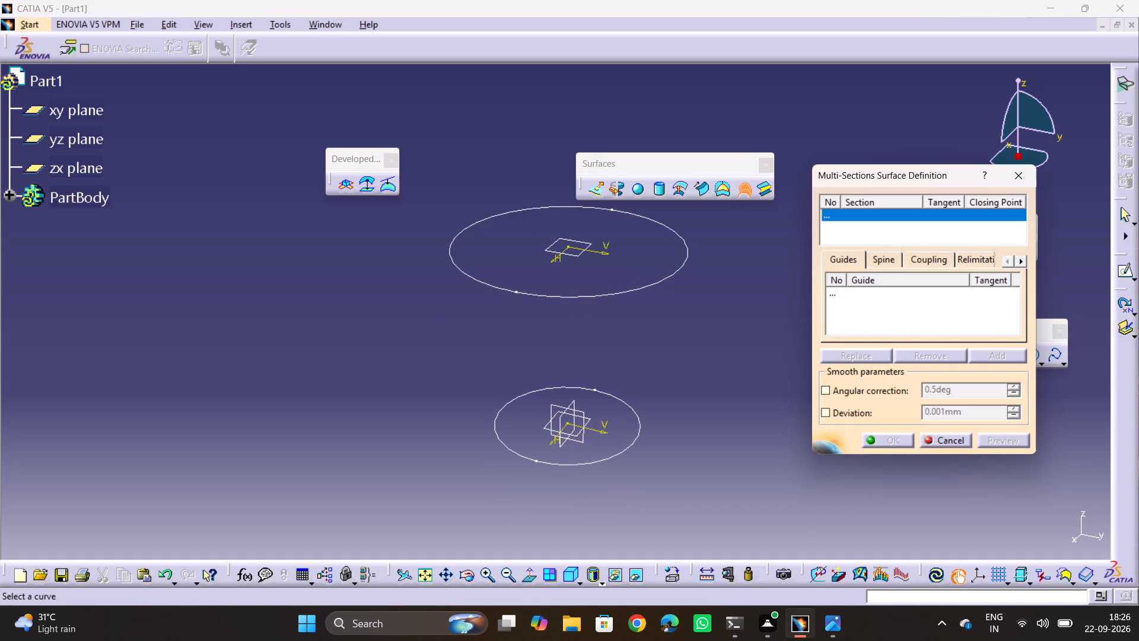
{"action": "left_click", "coordinate": [621, 290]}
{"action": "double_click", "coordinate": [638, 427]}
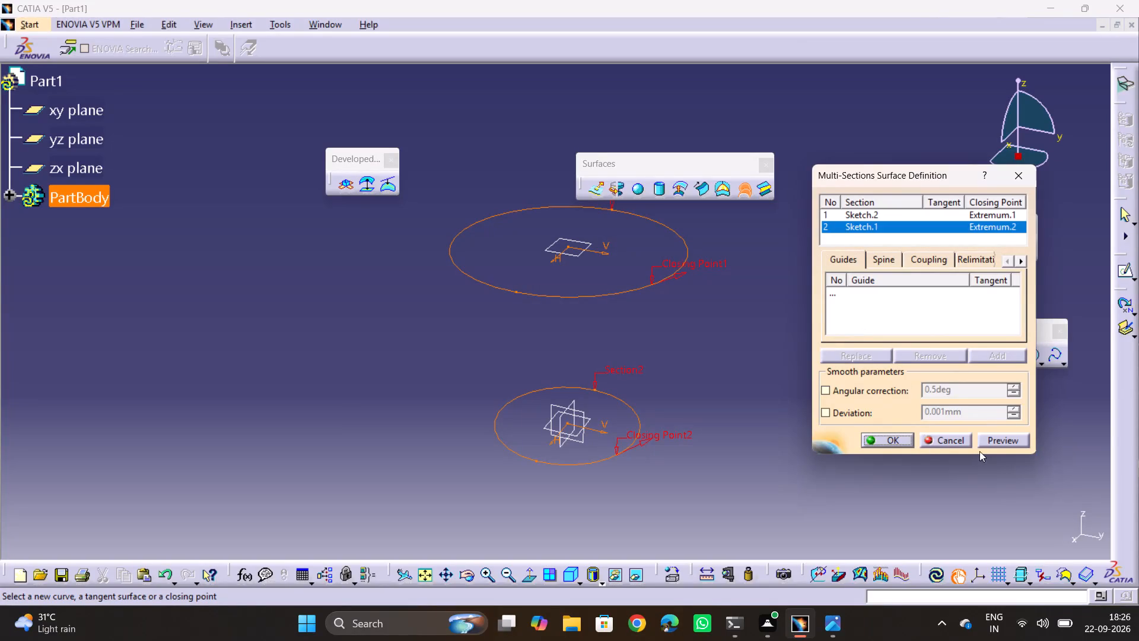
{"action": "left_click", "coordinate": [992, 436]}
{"action": "left_click", "coordinate": [886, 433]}
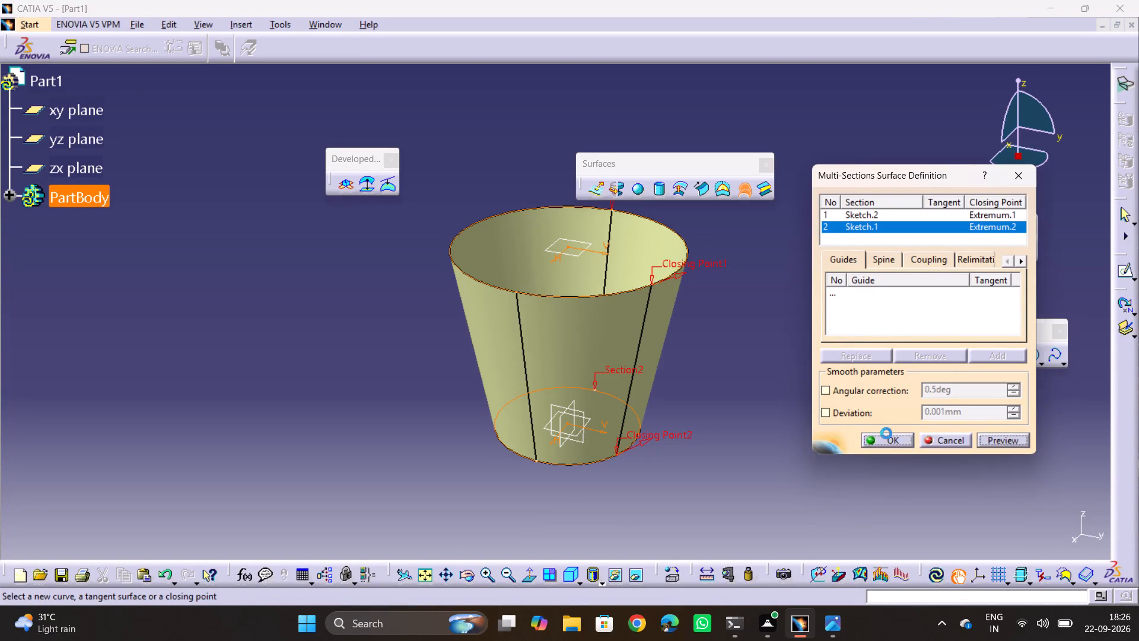
{"action": "left_click", "coordinate": [809, 478]}
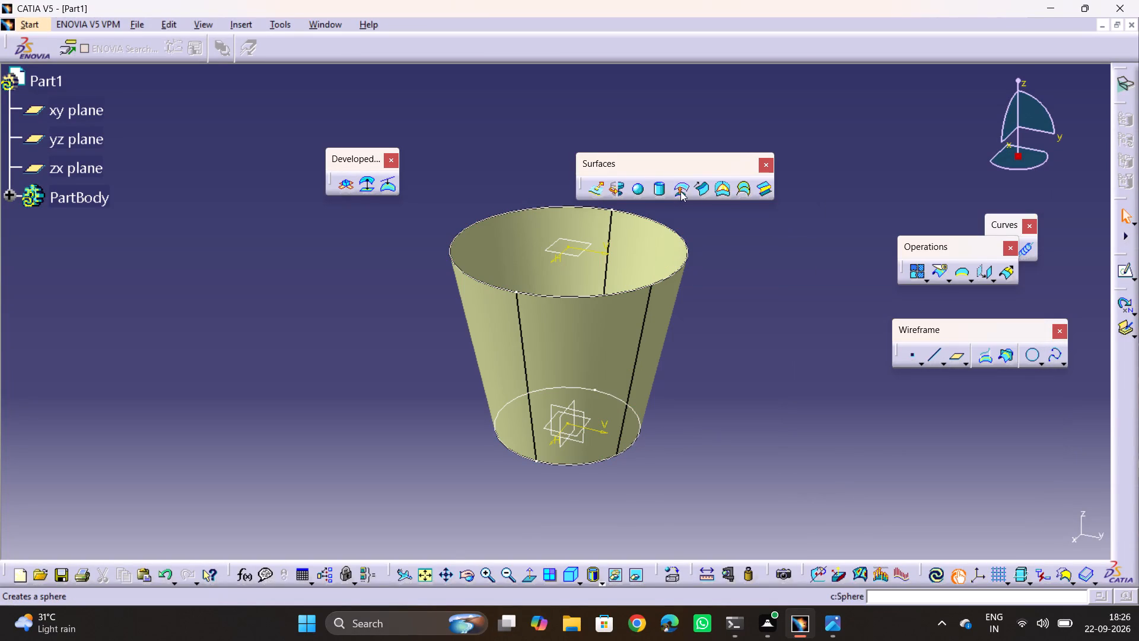
Close the bottom of the tapered body with a fill surface bounded by the base circle sketch.
{"action": "left_click", "coordinate": [725, 191]}
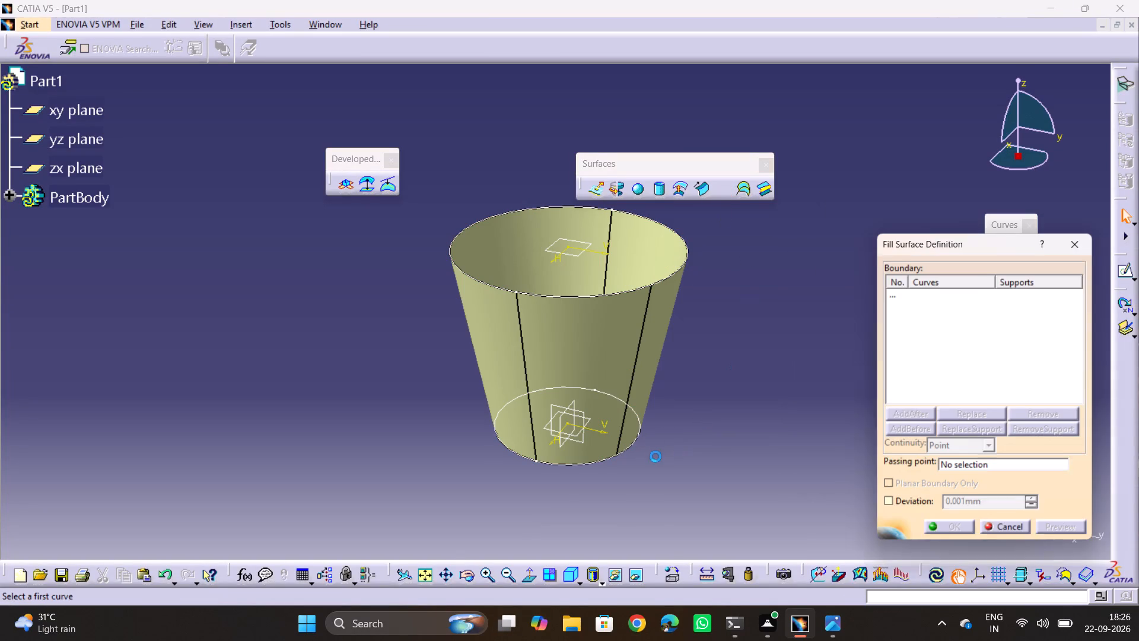
{"action": "left_click", "coordinate": [621, 456]}
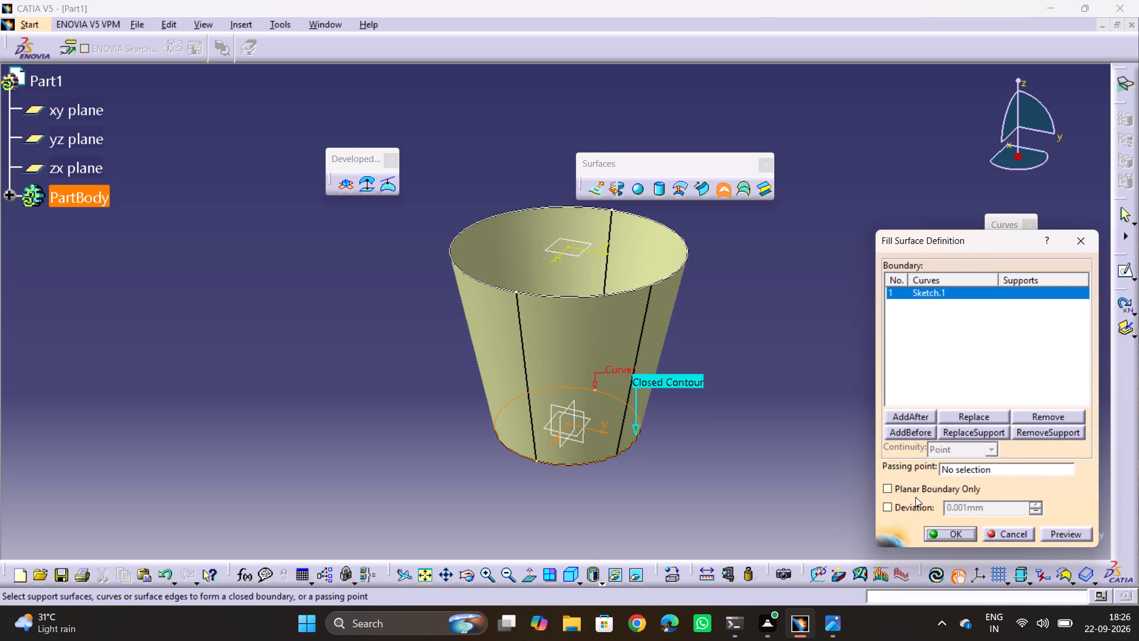
{"action": "left_click", "coordinate": [940, 539]}
{"action": "left_click", "coordinate": [739, 489]}
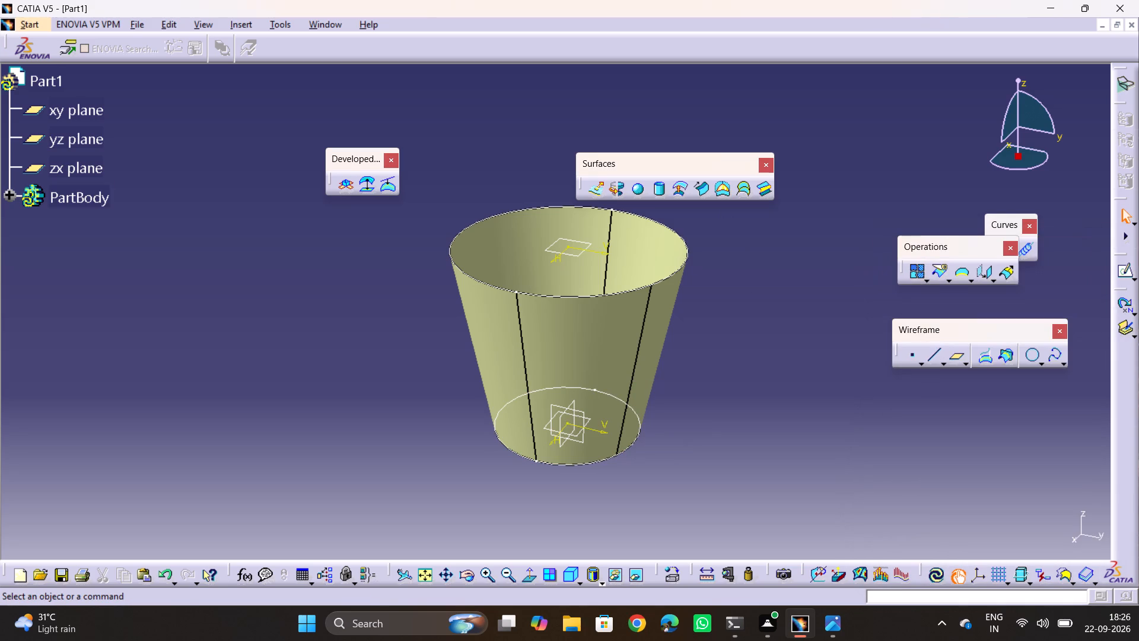
Start a sketch on the upper offset plane and draw a hexagon centred on the origin, inside the 75 mm circle.
{"action": "left_click", "coordinate": [556, 244]}
{"action": "left_click", "coordinate": [1119, 274]}
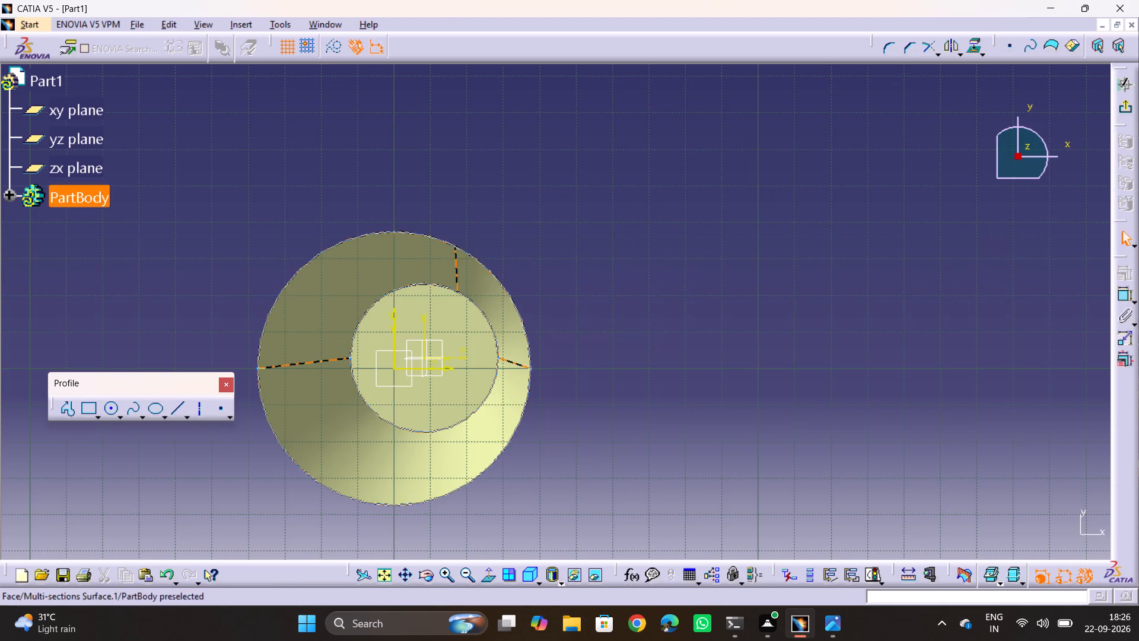
{"action": "left_click", "coordinate": [386, 580]}
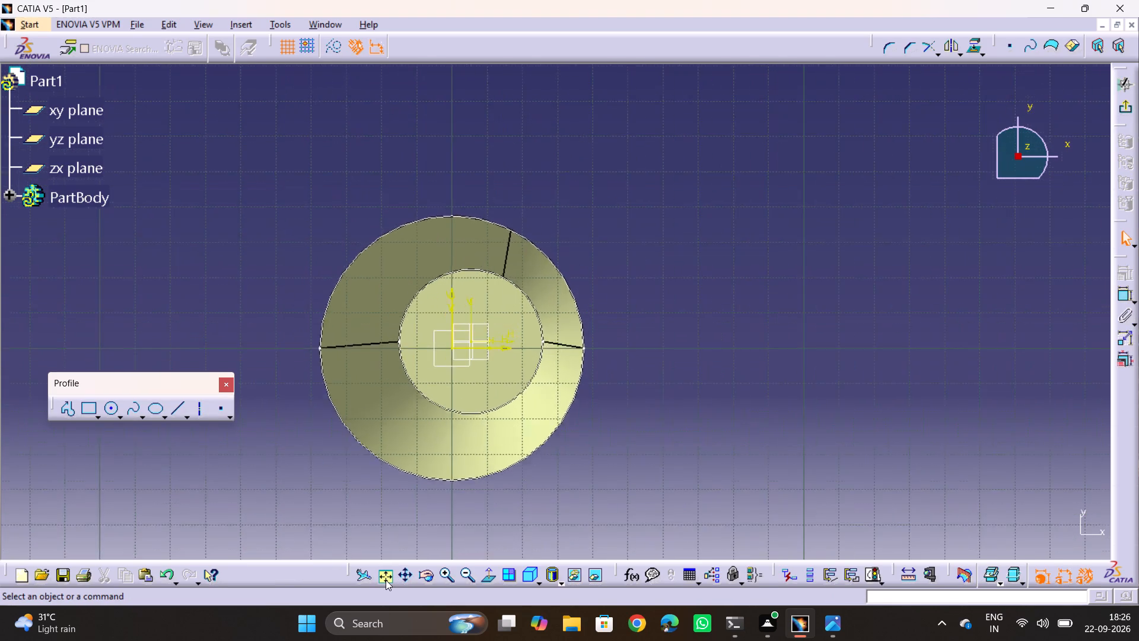
{"action": "left_click", "coordinate": [713, 455]}
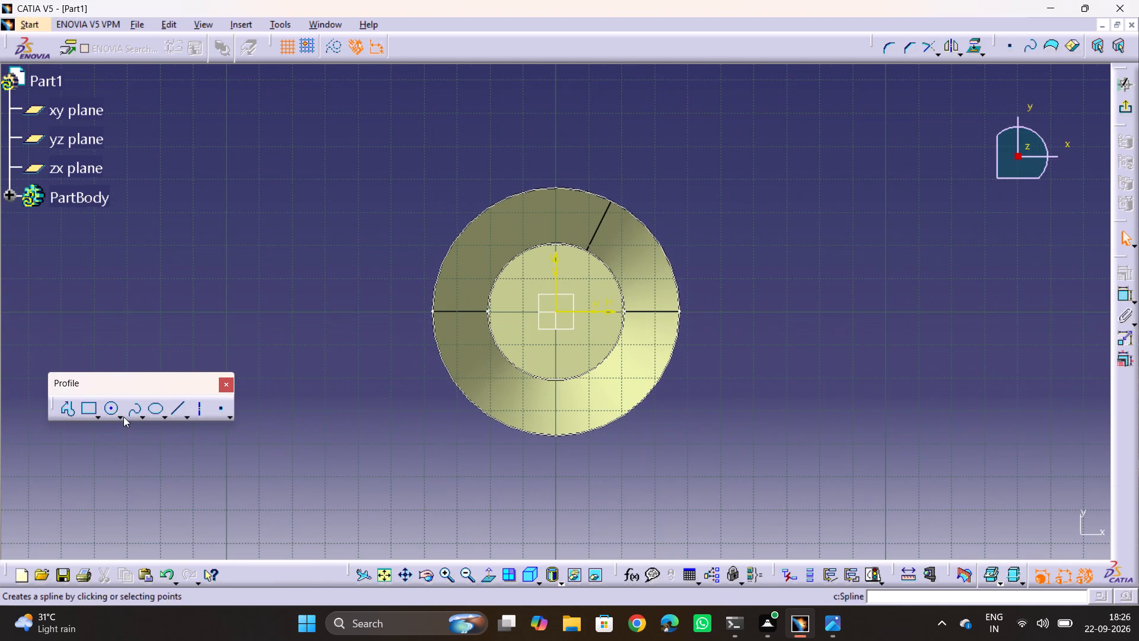
{"action": "left_click", "coordinate": [98, 415]}
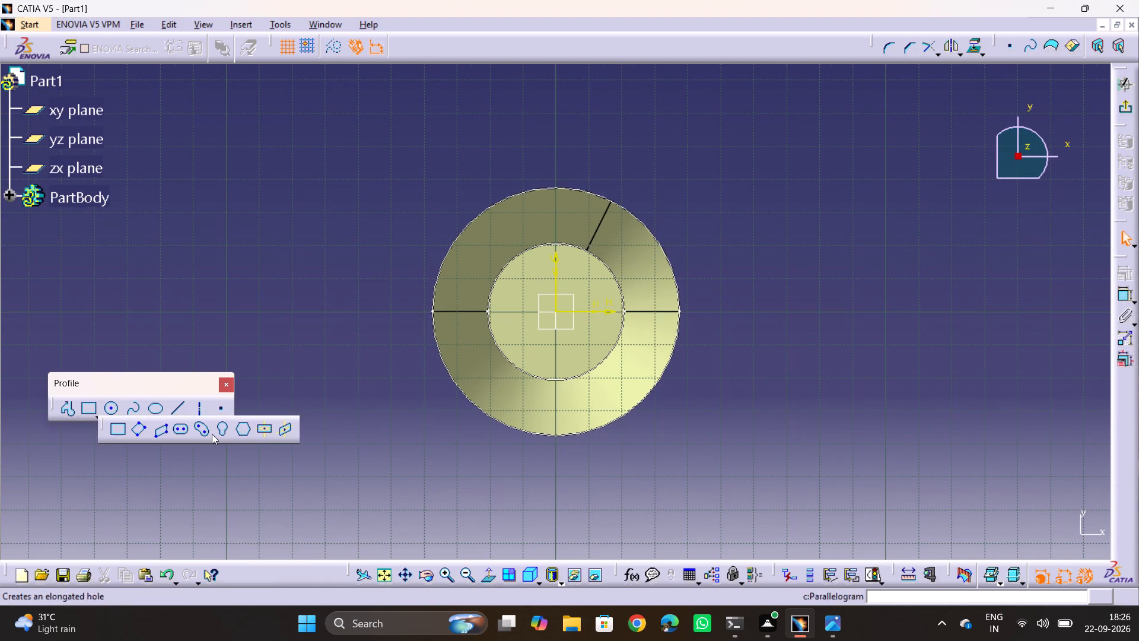
{"action": "left_click", "coordinate": [242, 427]}
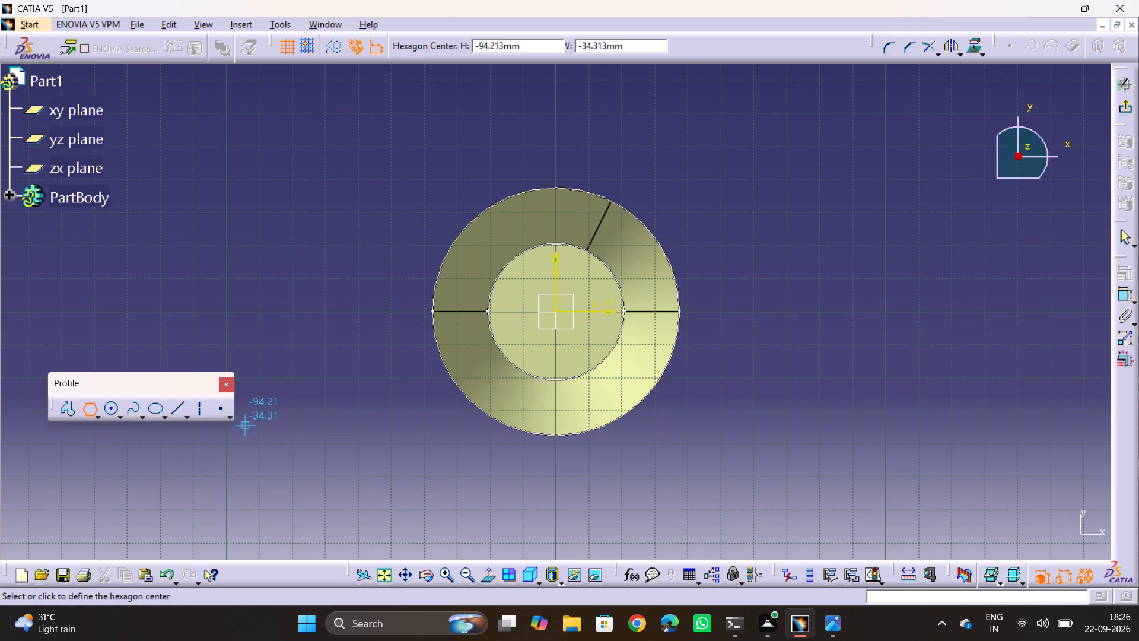
{"action": "left_click", "coordinate": [561, 313]}
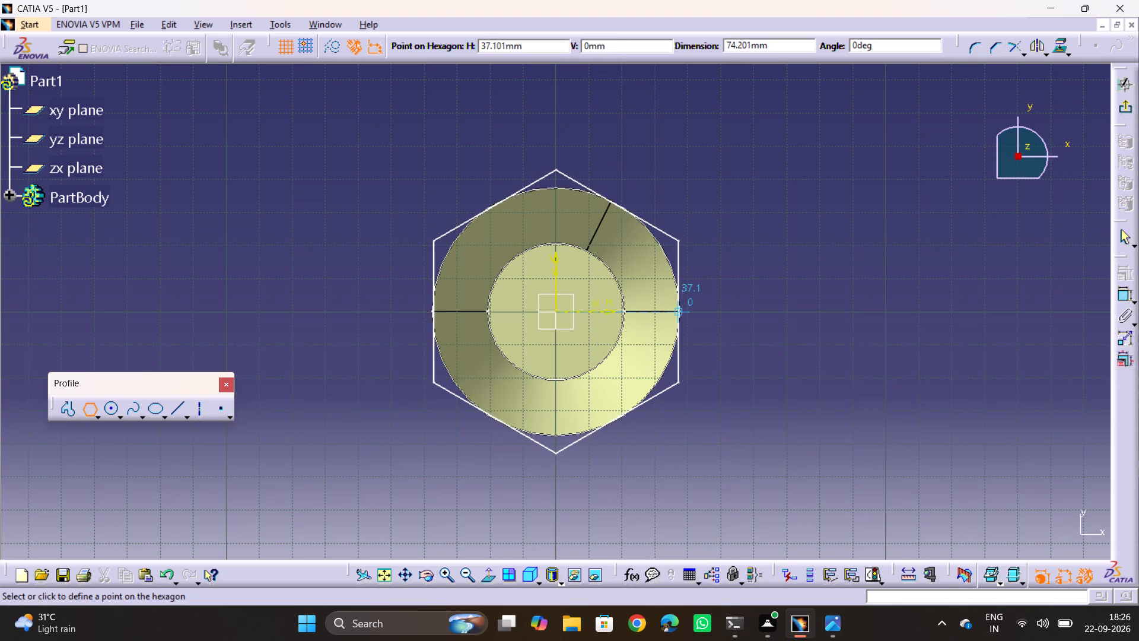
{"action": "left_click", "coordinate": [644, 295]}
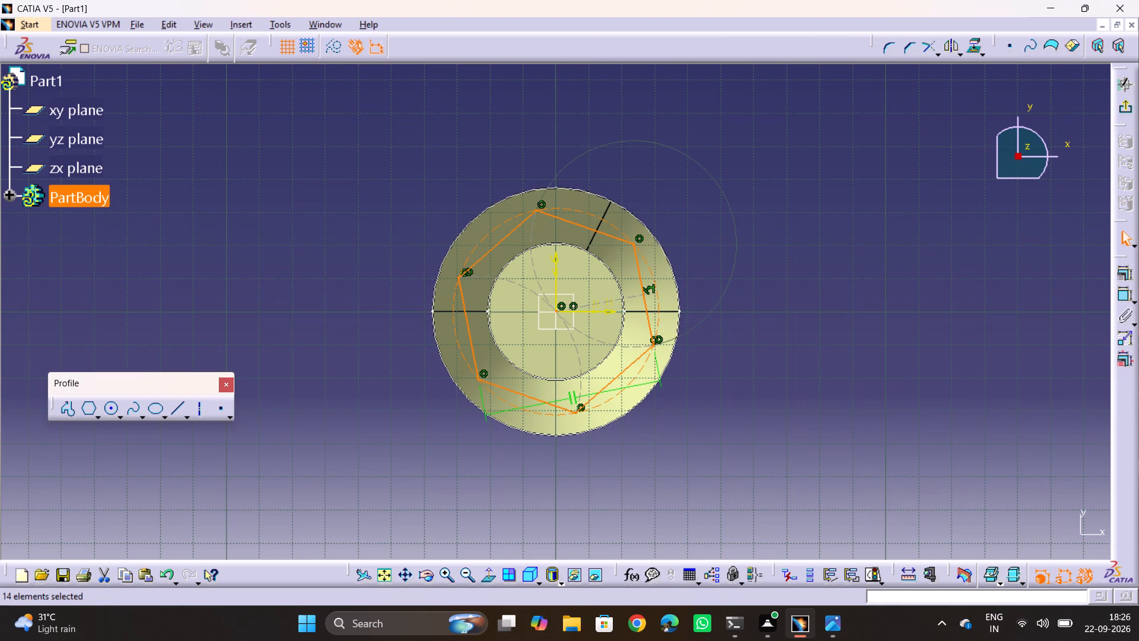
{"action": "left_click", "coordinate": [825, 245]}
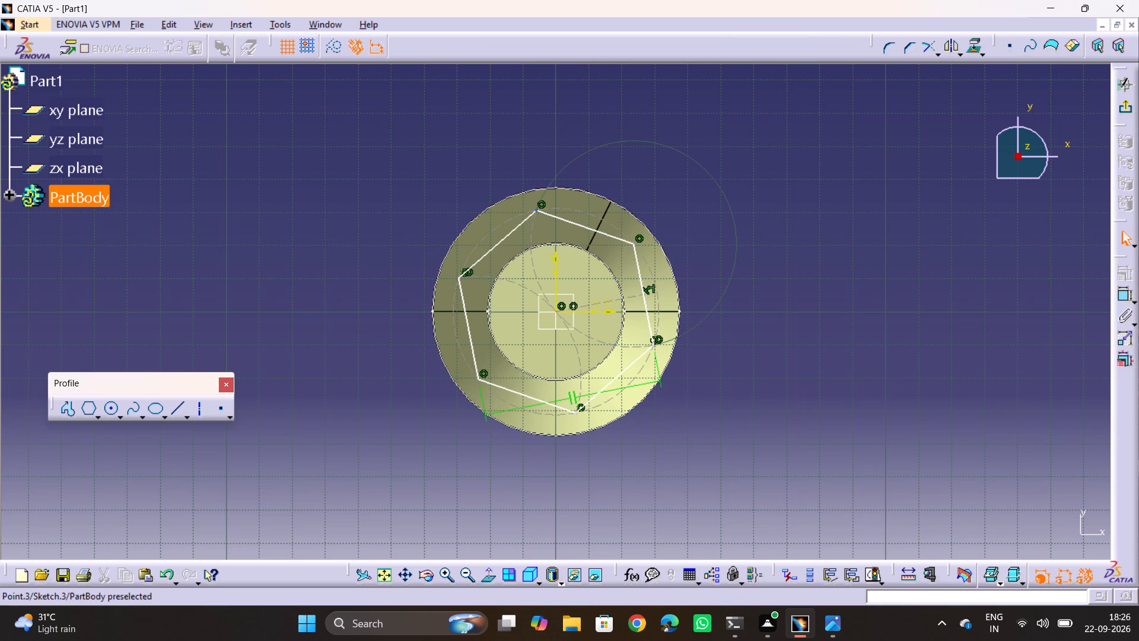
Constrain the hexagon's uppermost vertex coincident with the sketch's vertical axis.
{"action": "left_click", "coordinate": [534, 210]}
{"action": "left_click", "coordinate": [554, 260], "text": "ctrl"}
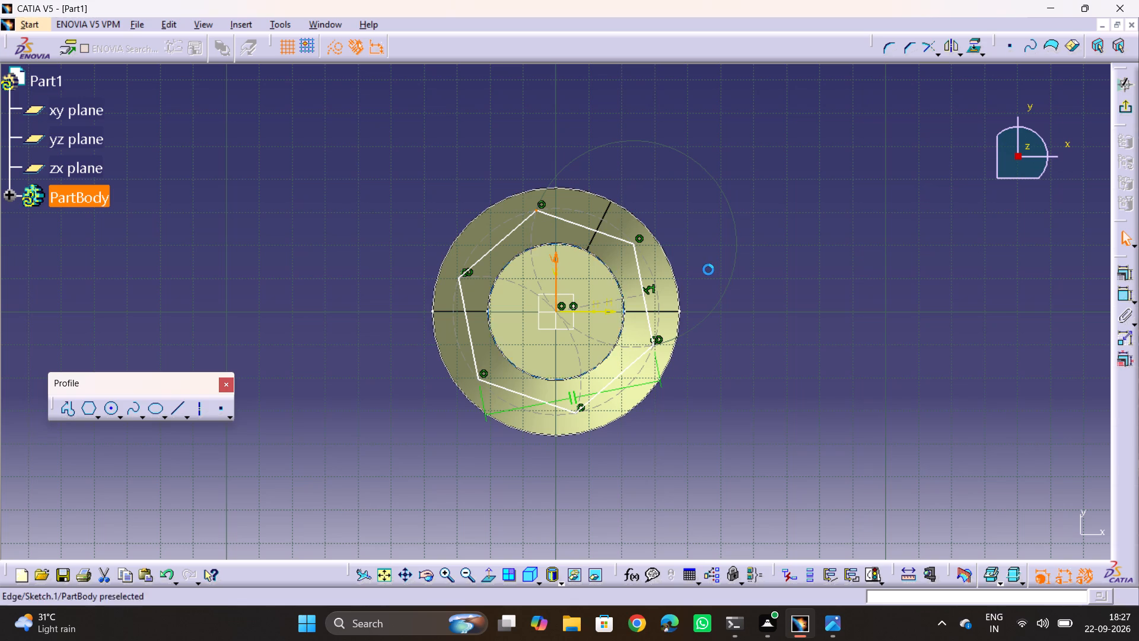
{"action": "left_click", "coordinate": [1126, 277]}
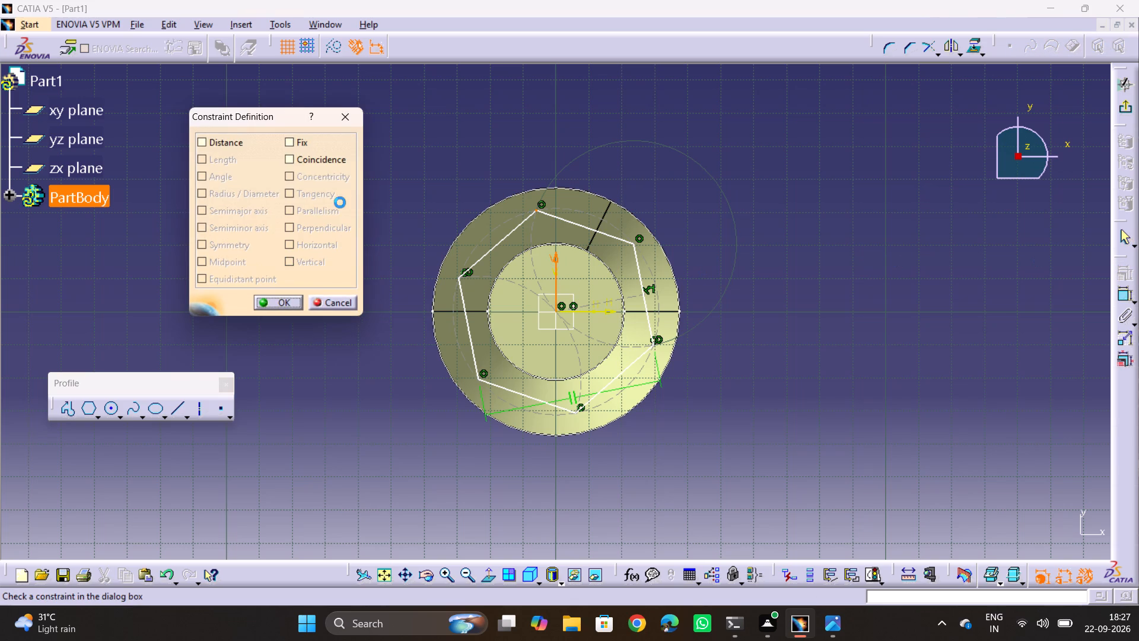
{"action": "left_click", "coordinate": [319, 163]}
{"action": "left_click", "coordinate": [292, 299]}
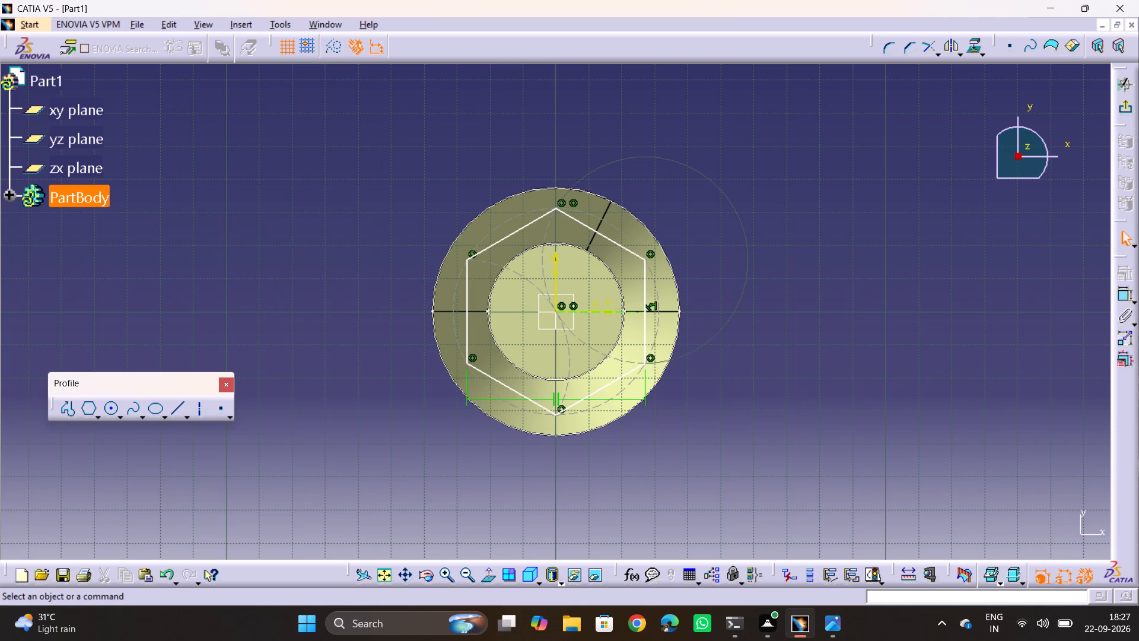
Constrain the same hexagon vertex coincident with the 75 mm circle and exit the sketch.
{"action": "left_click", "coordinate": [555, 209]}
{"action": "left_click", "coordinate": [558, 189], "text": "ctrl"}
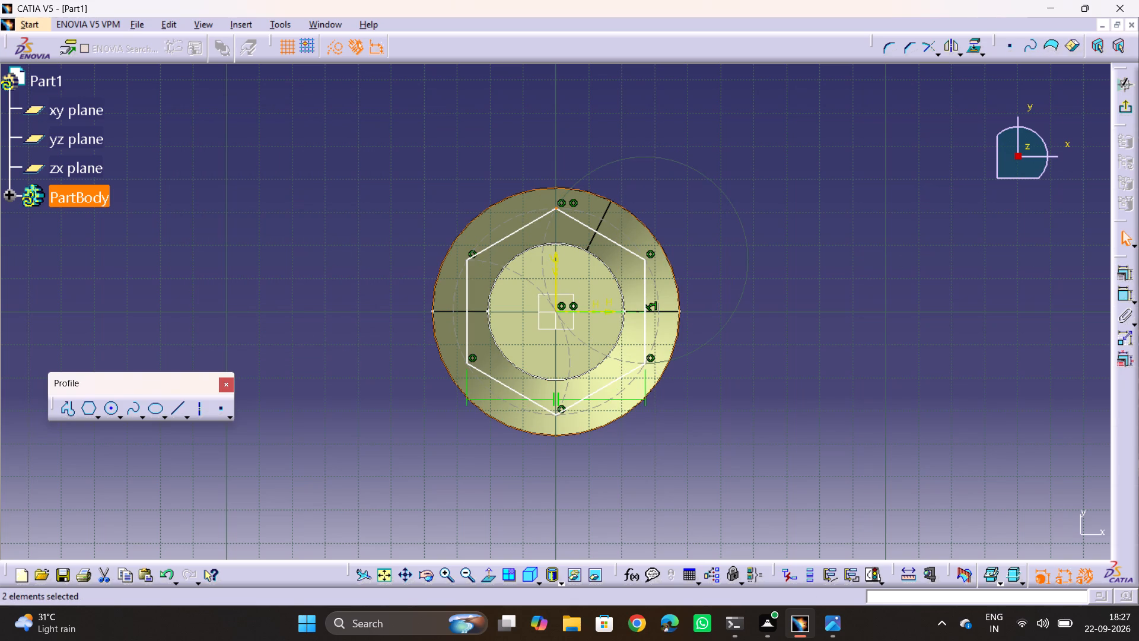
{"action": "left_click", "coordinate": [1122, 283]}
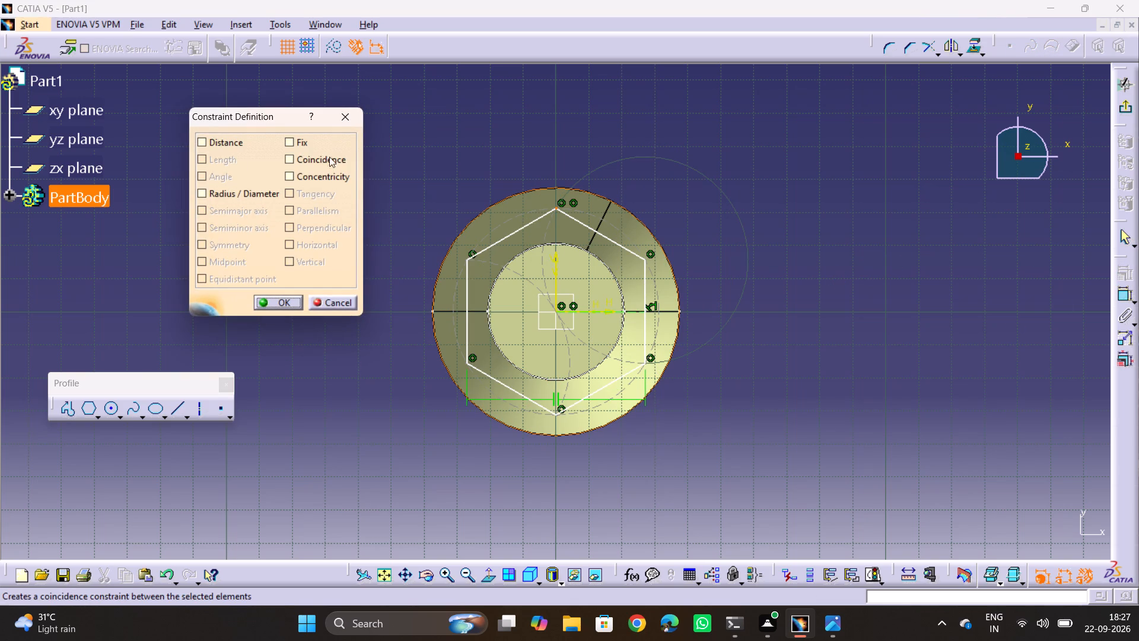
{"action": "left_click", "coordinate": [329, 158]}
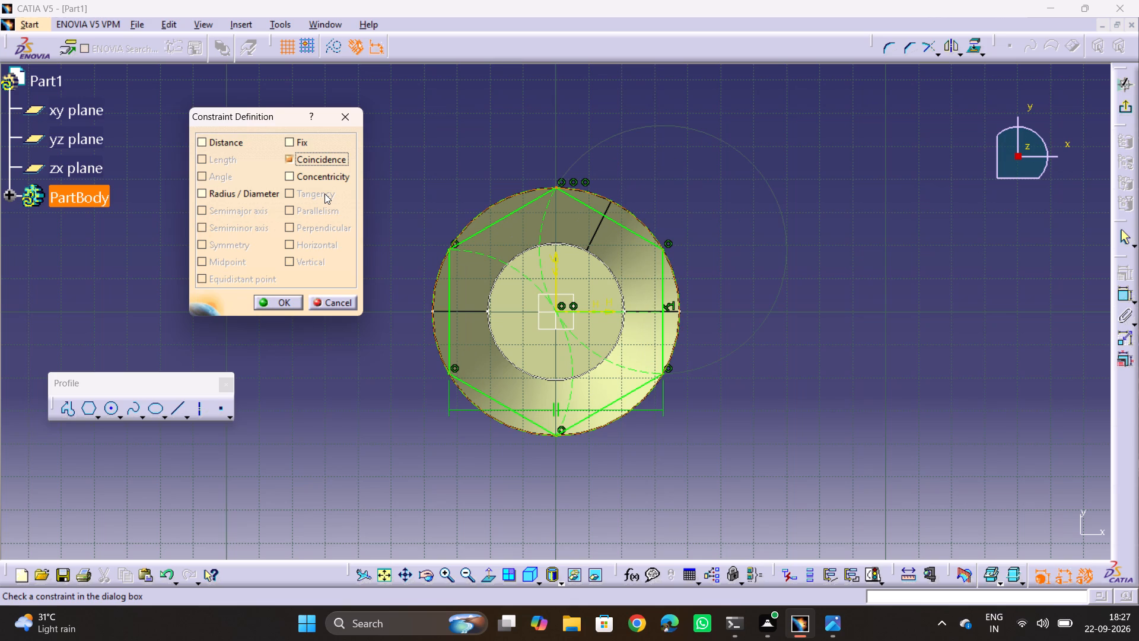
{"action": "left_click", "coordinate": [276, 296]}
{"action": "left_click", "coordinate": [330, 400]}
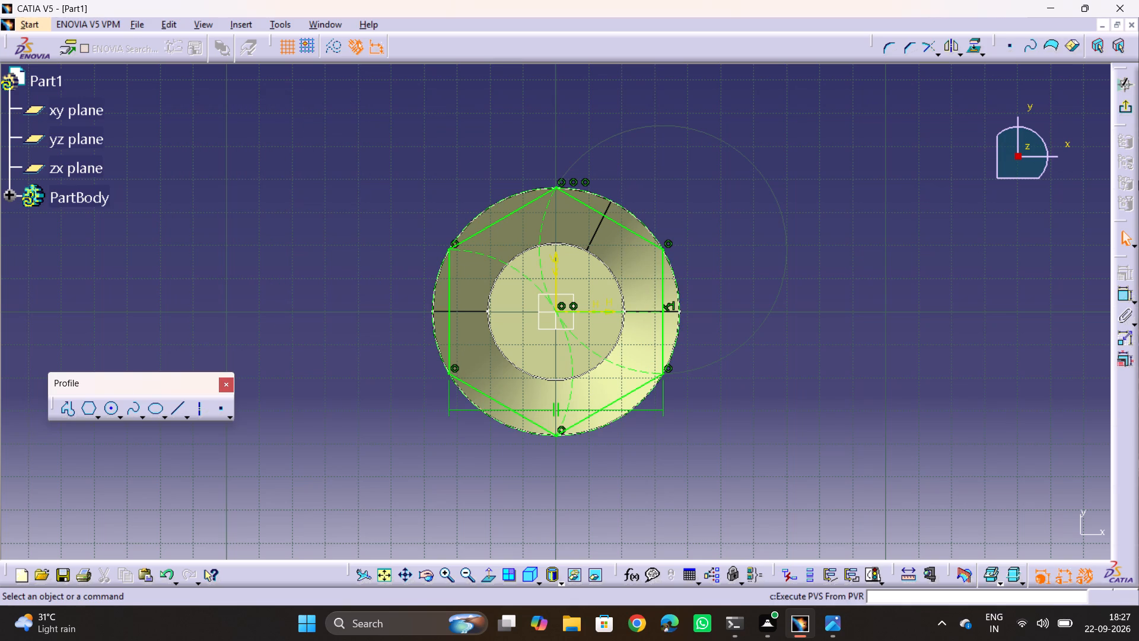
{"action": "left_click", "coordinate": [1127, 115]}
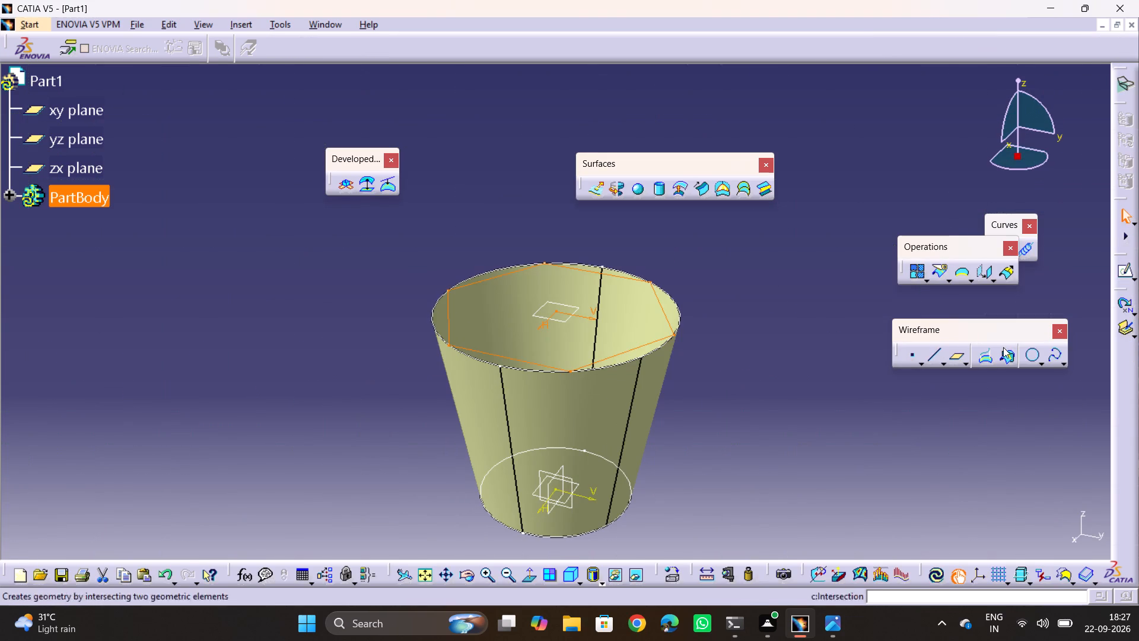
Extrude the hexagon sketch as a surface 30 mm in the reversed direction, down into the tapered body.
{"action": "left_click", "coordinate": [599, 191]}
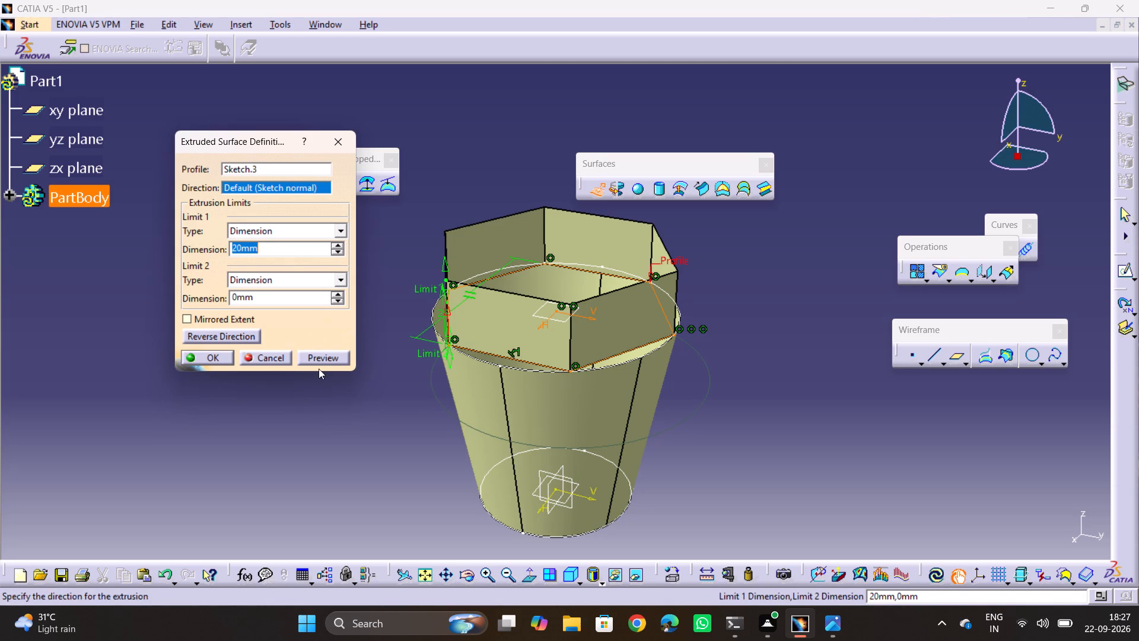
{"action": "left_click", "coordinate": [205, 342]}
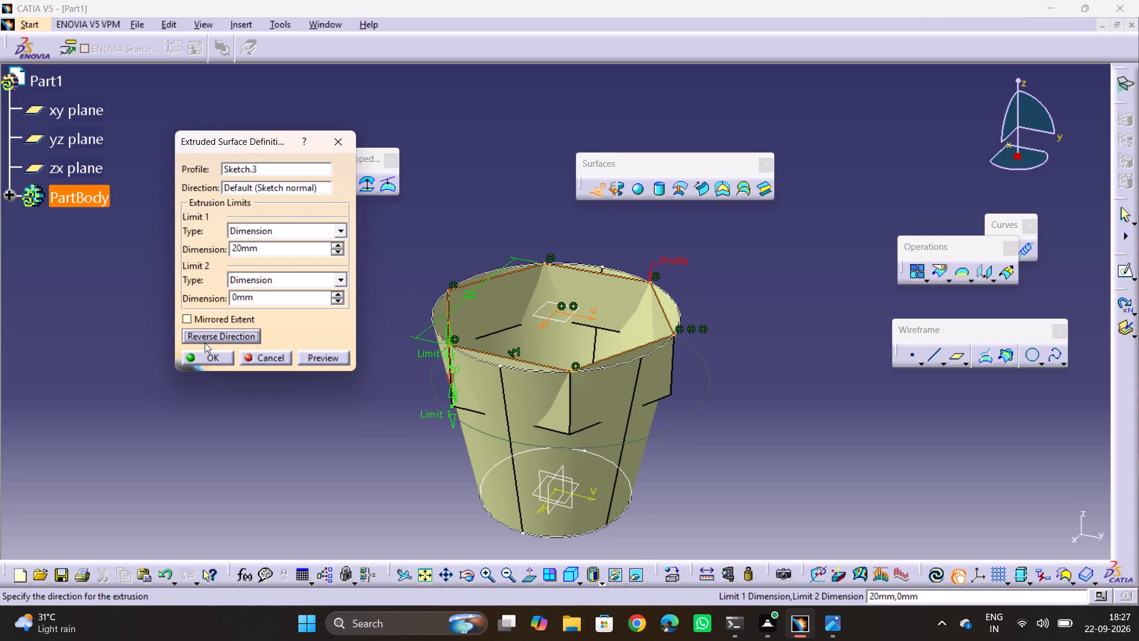
{"action": "left_click", "coordinate": [341, 245]}
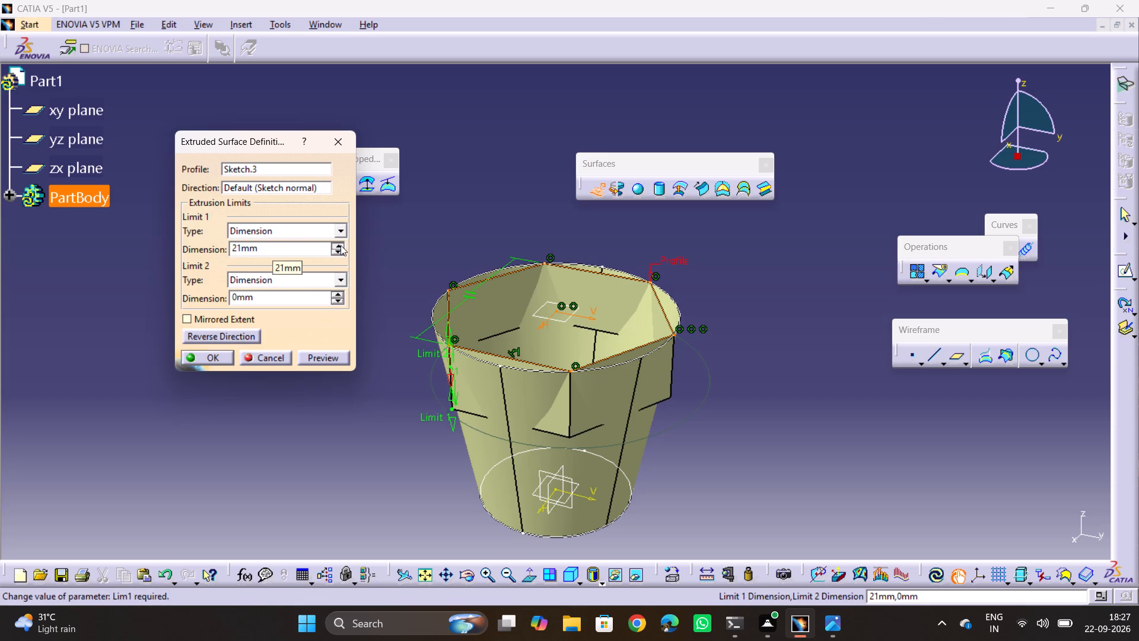
{"action": "left_click", "coordinate": [341, 245]}
{"action": "left_click_drag", "start_coordinate": [313, 249], "coordinate": [263, 255]}
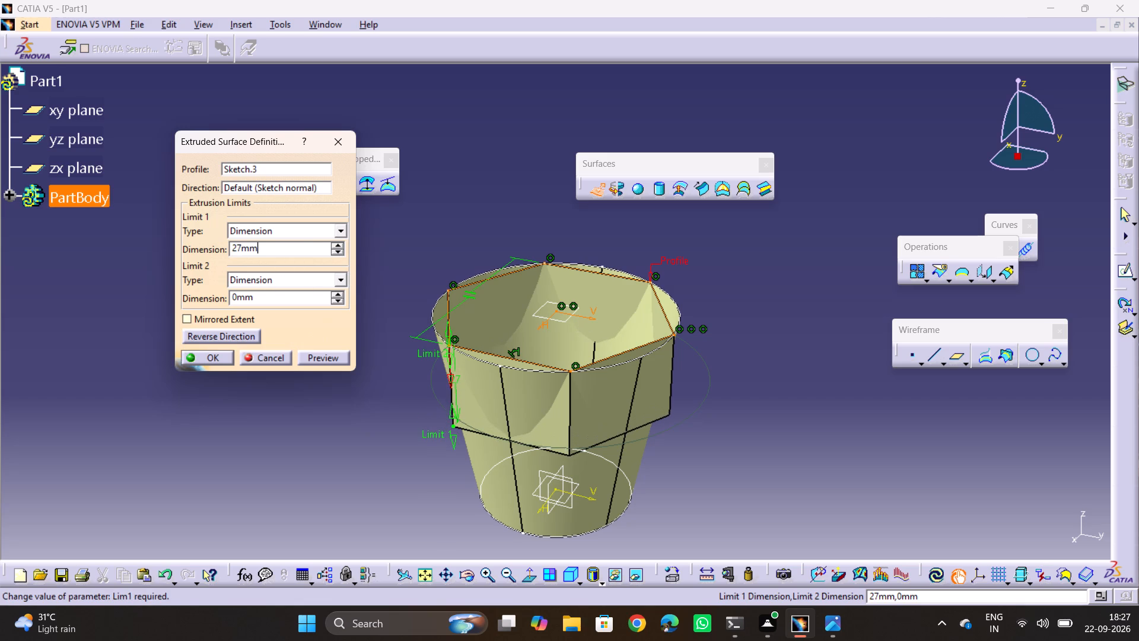
{"action": "left_click_drag", "start_coordinate": [263, 255], "coordinate": [88, 261]}
{"action": "type", "text": "30"}
{"action": "key", "text": "Return"}
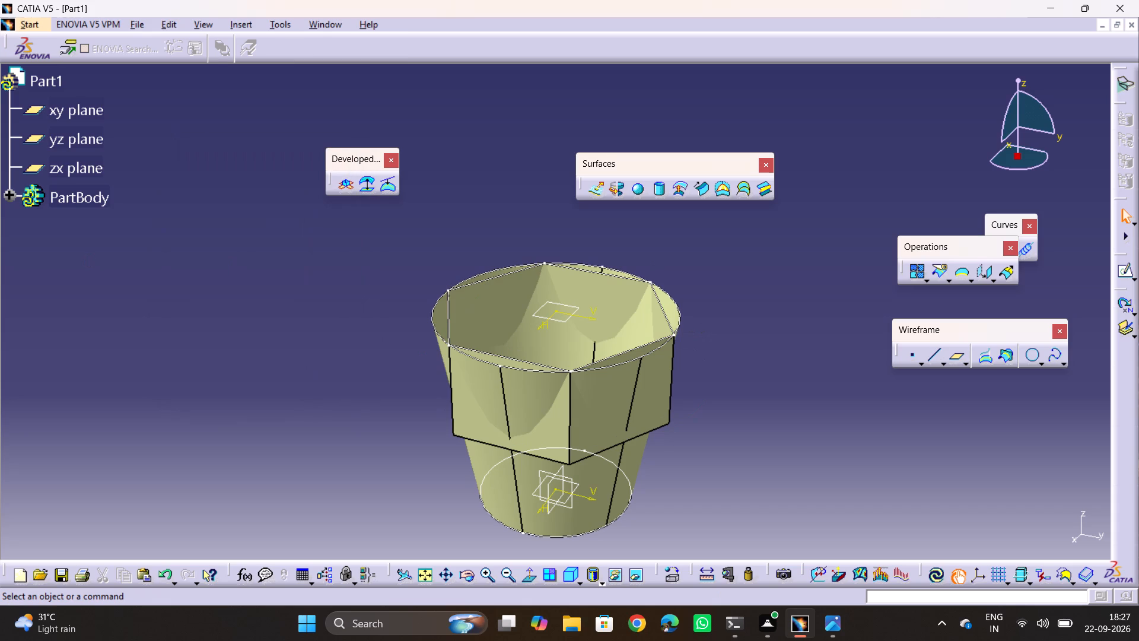
Detach the Split and Trim tools into their own floating palette.
{"action": "left_click", "coordinate": [723, 396]}
{"action": "middle_click_drag", "start_coordinate": [727, 373], "coordinate": [720, 359], "text": "ctrl"}
{"action": "middle_click_drag", "start_coordinate": [710, 396], "coordinate": [718, 387]}
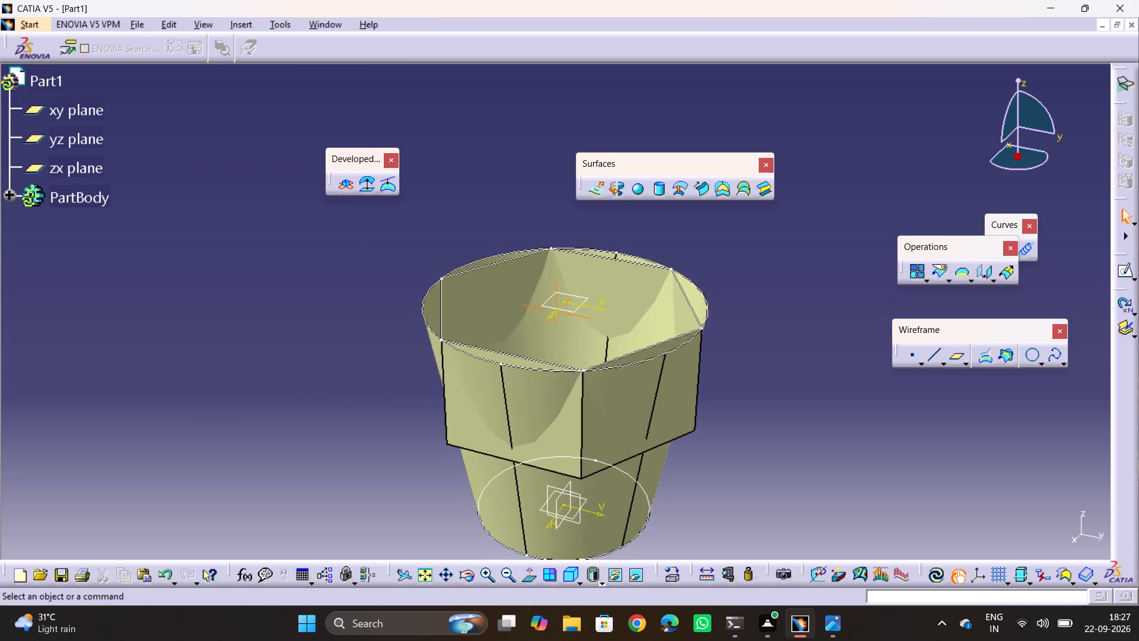
{"action": "middle_click_drag", "start_coordinate": [757, 386], "coordinate": [745, 338]}
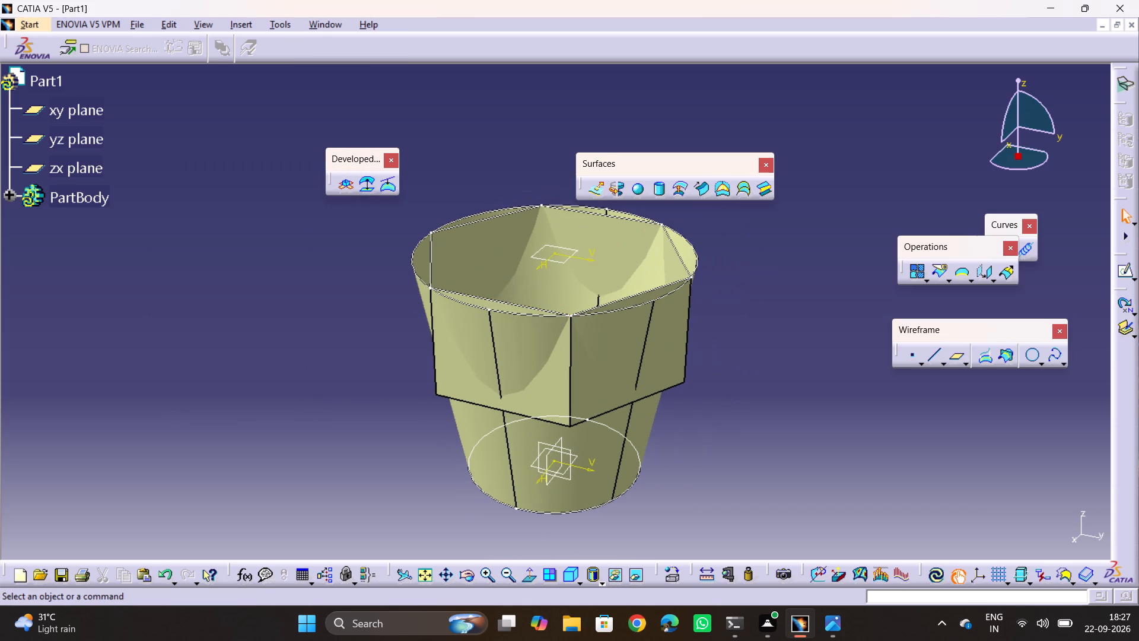
{"action": "left_click", "coordinate": [774, 382]}
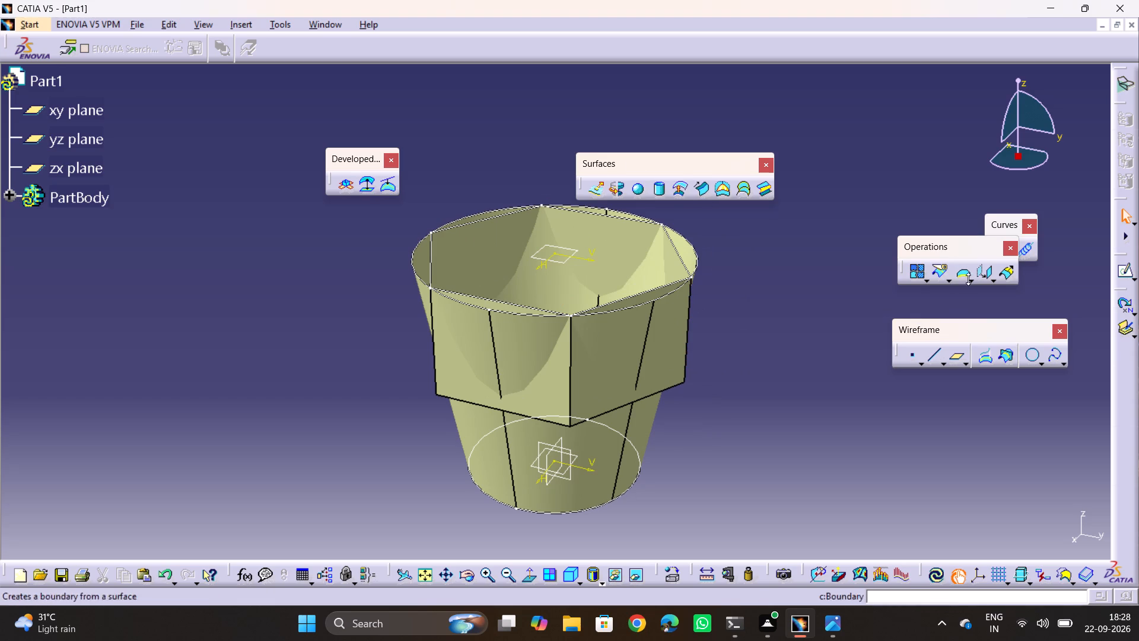
{"action": "left_click", "coordinate": [947, 276]}
{"action": "left_click_drag", "start_coordinate": [949, 279], "coordinate": [329, 389]}
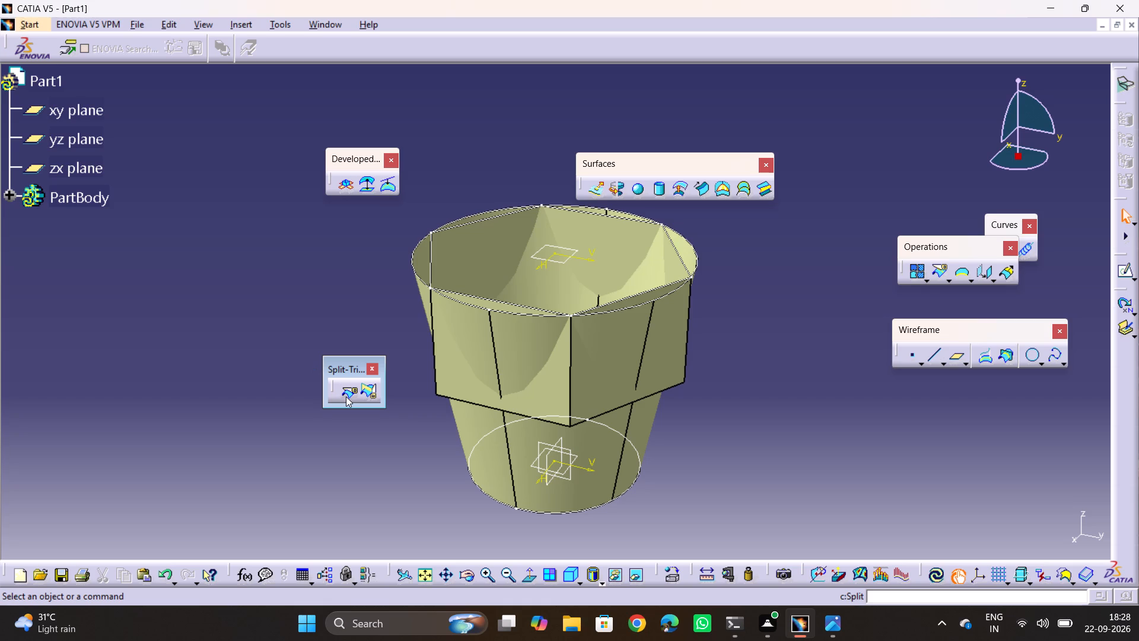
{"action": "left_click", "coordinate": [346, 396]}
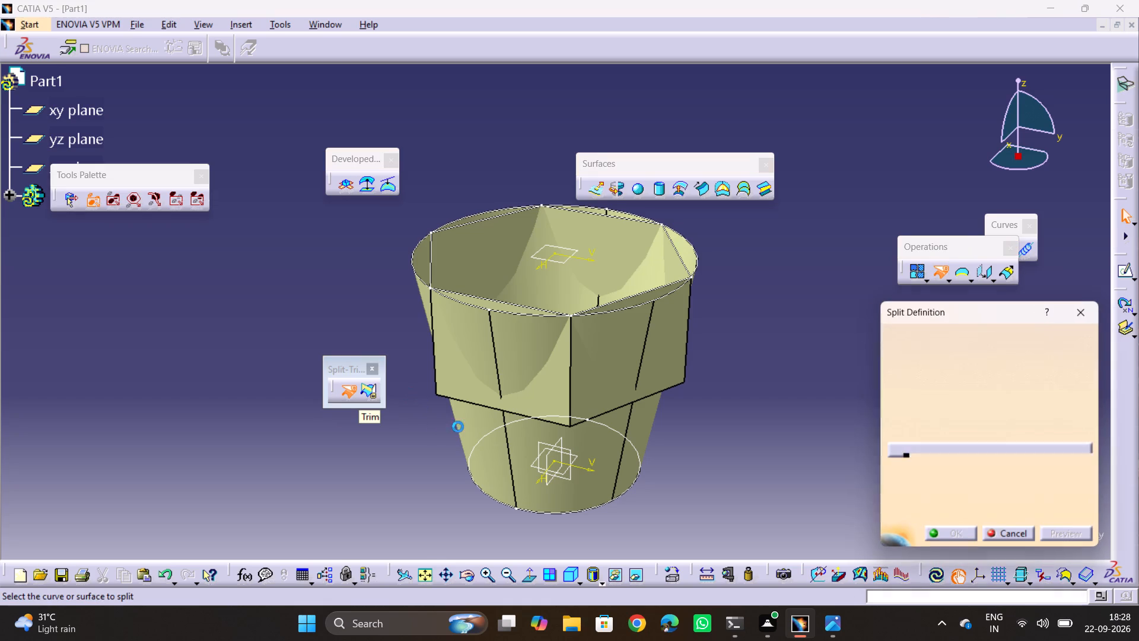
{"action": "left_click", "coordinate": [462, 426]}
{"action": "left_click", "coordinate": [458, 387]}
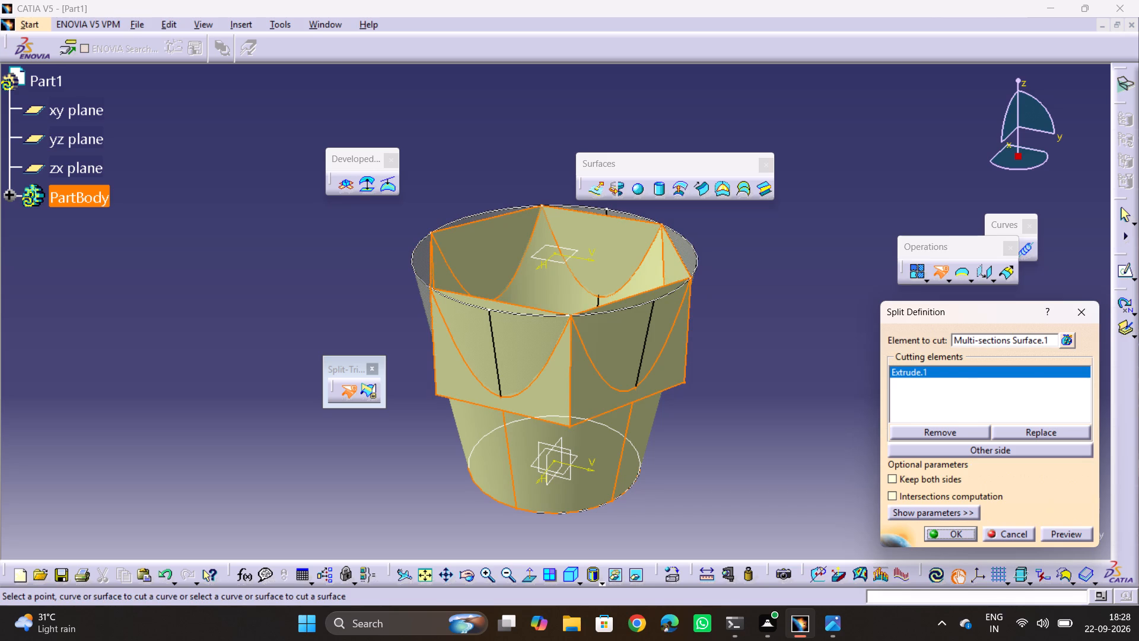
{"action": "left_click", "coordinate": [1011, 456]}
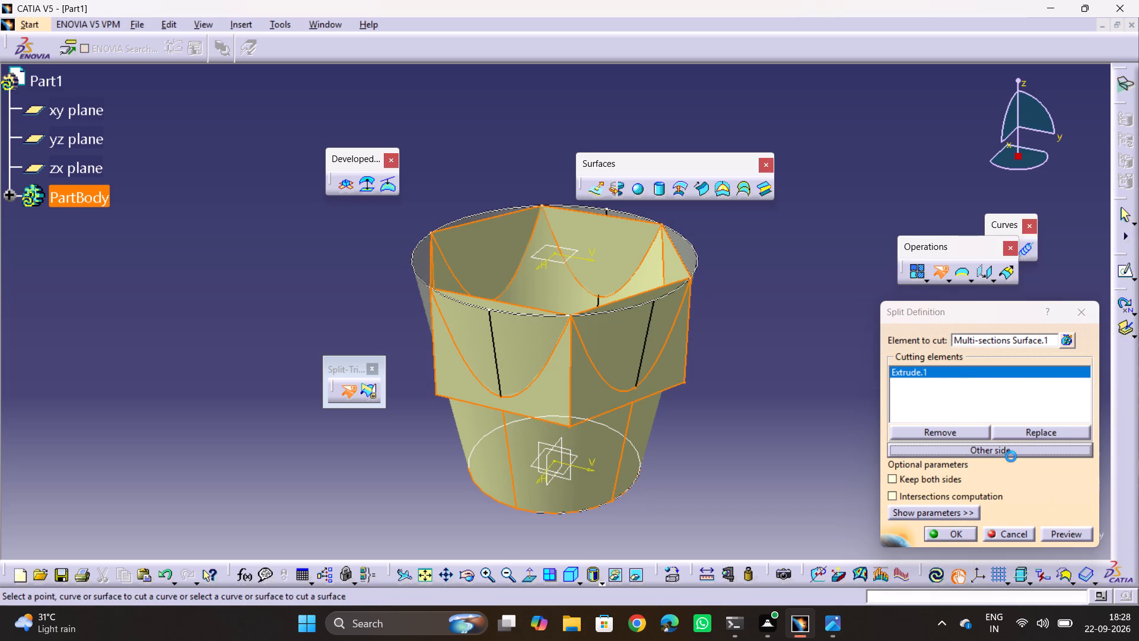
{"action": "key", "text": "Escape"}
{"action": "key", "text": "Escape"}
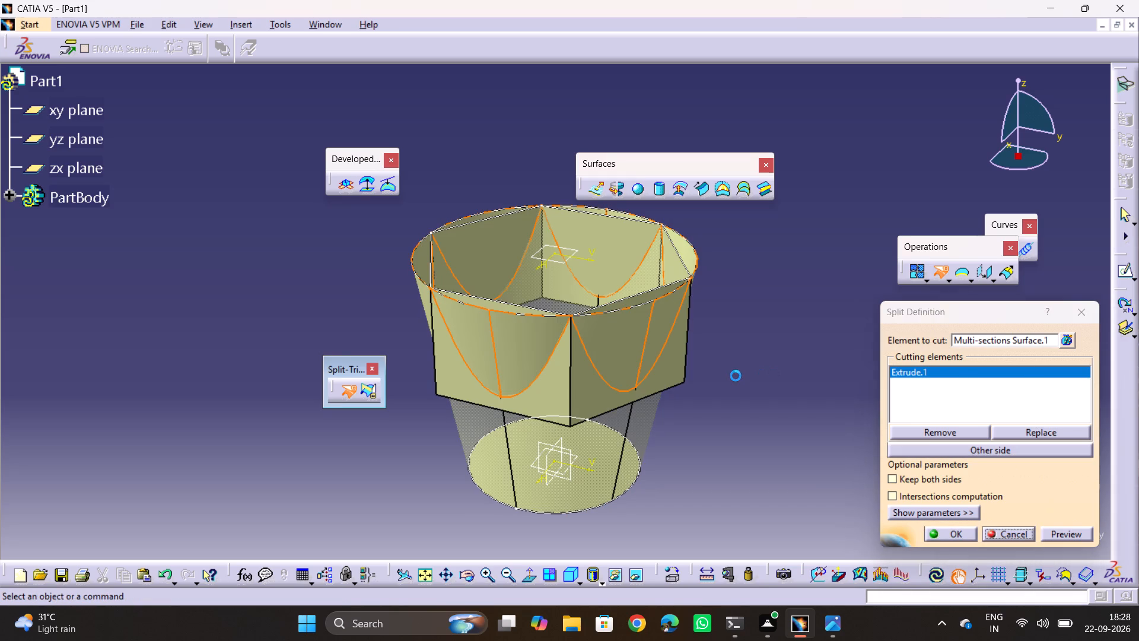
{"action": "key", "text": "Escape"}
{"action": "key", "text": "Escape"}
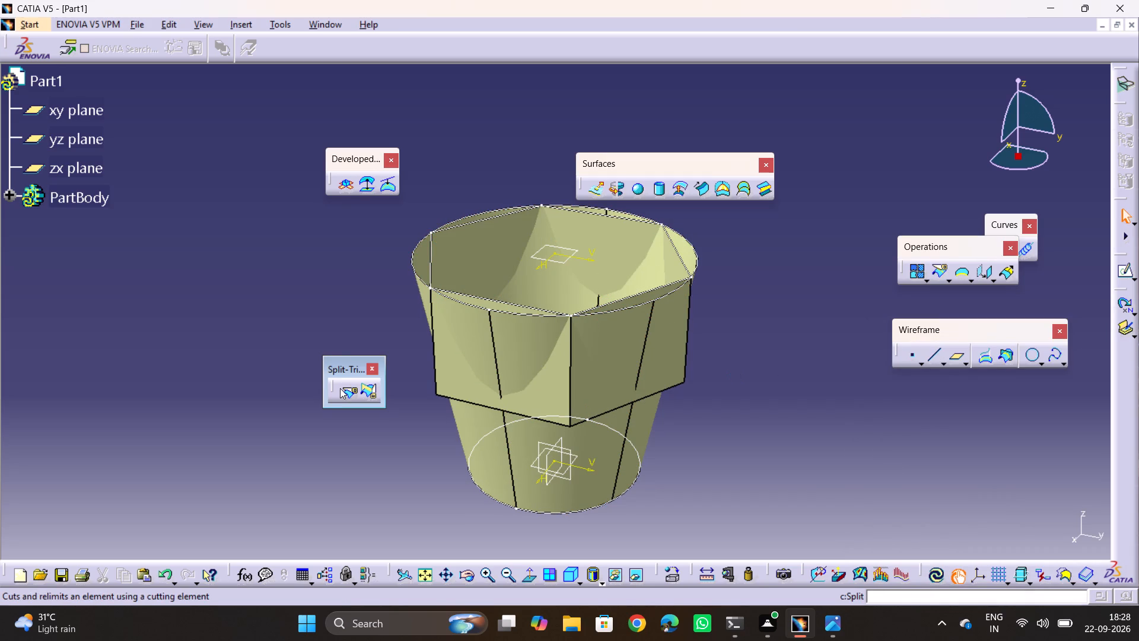
Split the extruded hexagonal surface using the tapered multi-sections surface as the cutting element.
{"action": "left_click", "coordinate": [352, 395]}
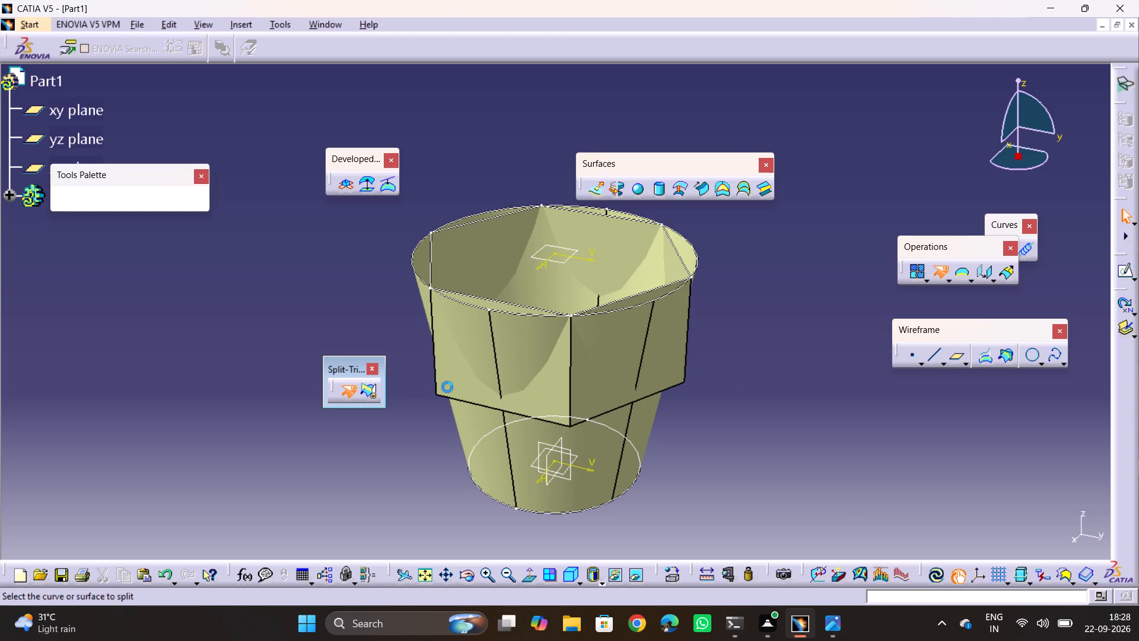
{"action": "left_click", "coordinate": [593, 387]}
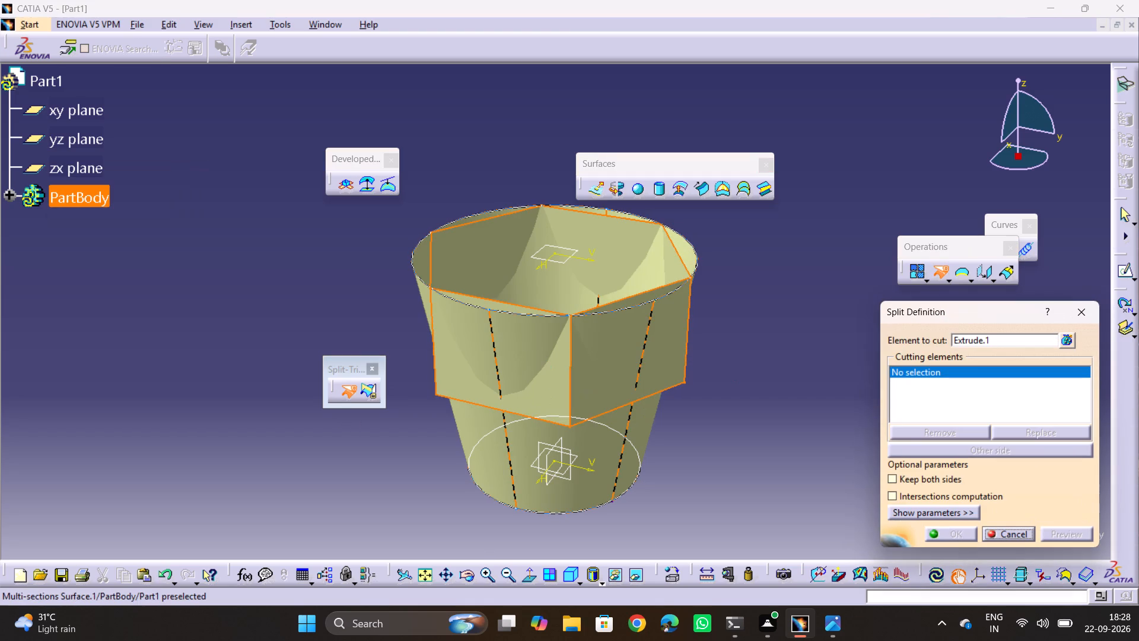
{"action": "left_click", "coordinate": [508, 345]}
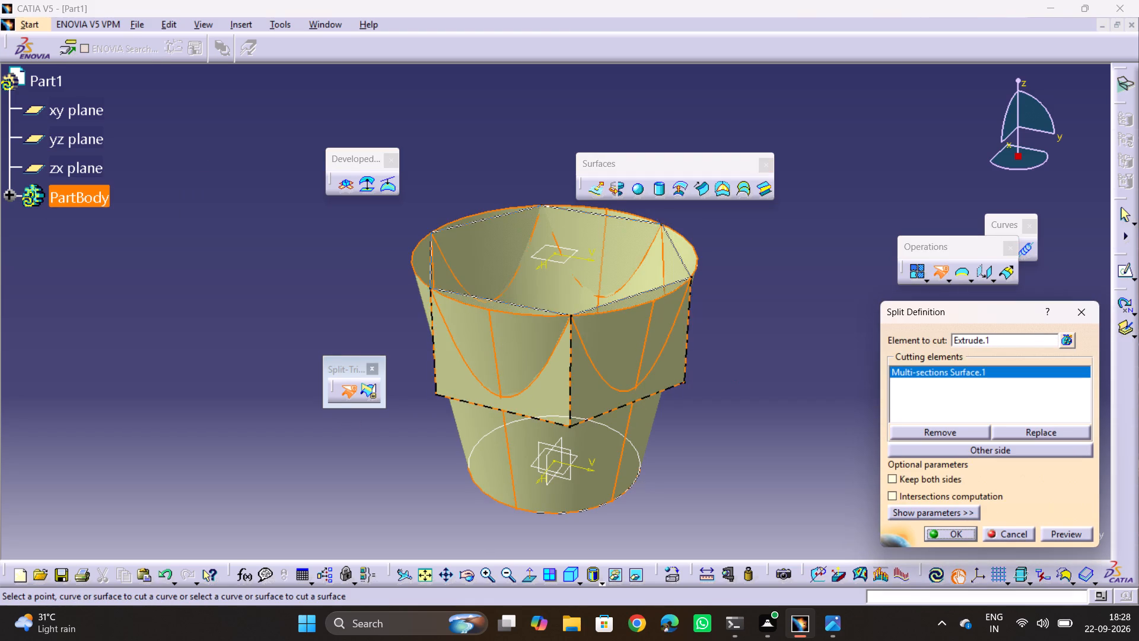
{"action": "middle_click_drag", "start_coordinate": [745, 368], "coordinate": [588, 448]}
{"action": "left_click_drag", "start_coordinate": [745, 368], "coordinate": [588, 448]}
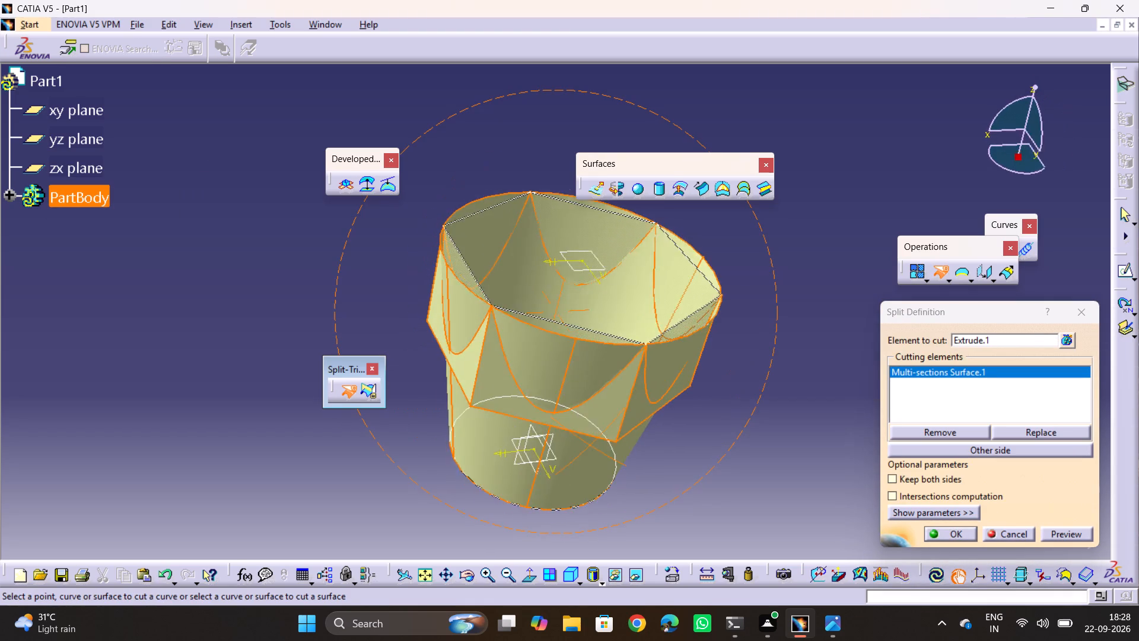
{"action": "middle_click_drag", "start_coordinate": [588, 448], "coordinate": [561, 453]}
{"action": "left_click_drag", "start_coordinate": [588, 448], "coordinate": [572, 454]}
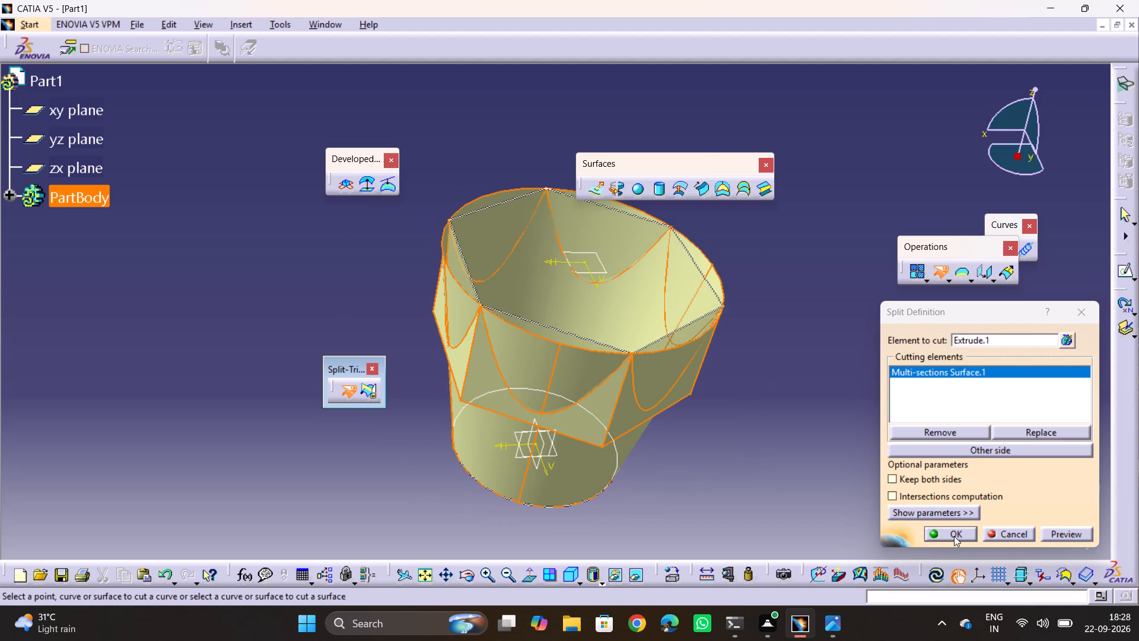
{"action": "double_click", "coordinate": [954, 536]}
{"action": "left_click", "coordinate": [785, 432]}
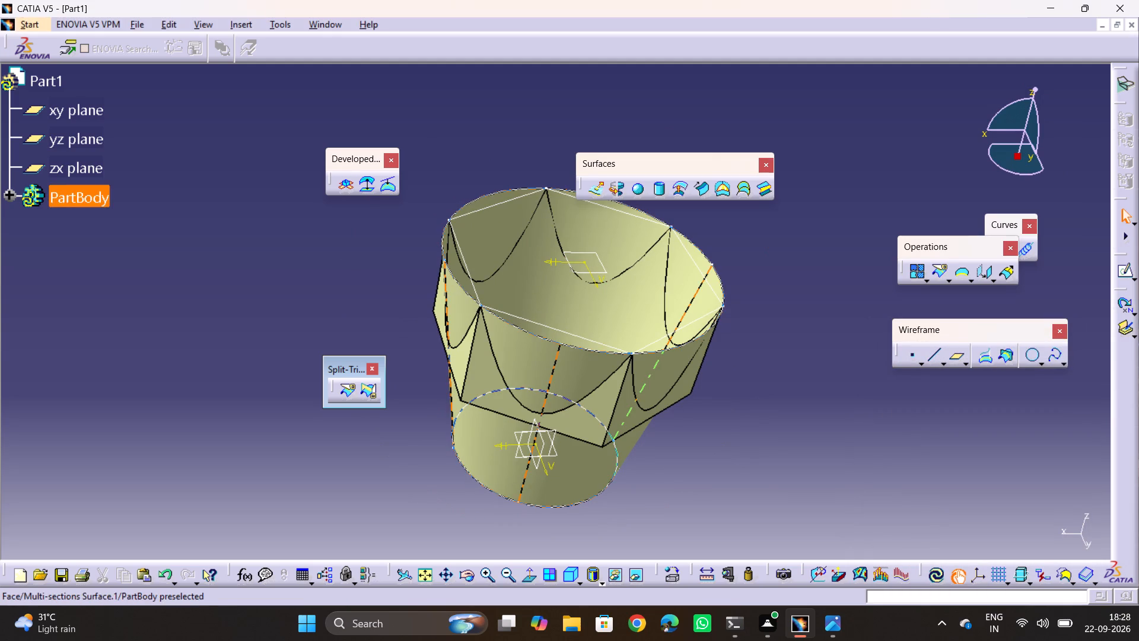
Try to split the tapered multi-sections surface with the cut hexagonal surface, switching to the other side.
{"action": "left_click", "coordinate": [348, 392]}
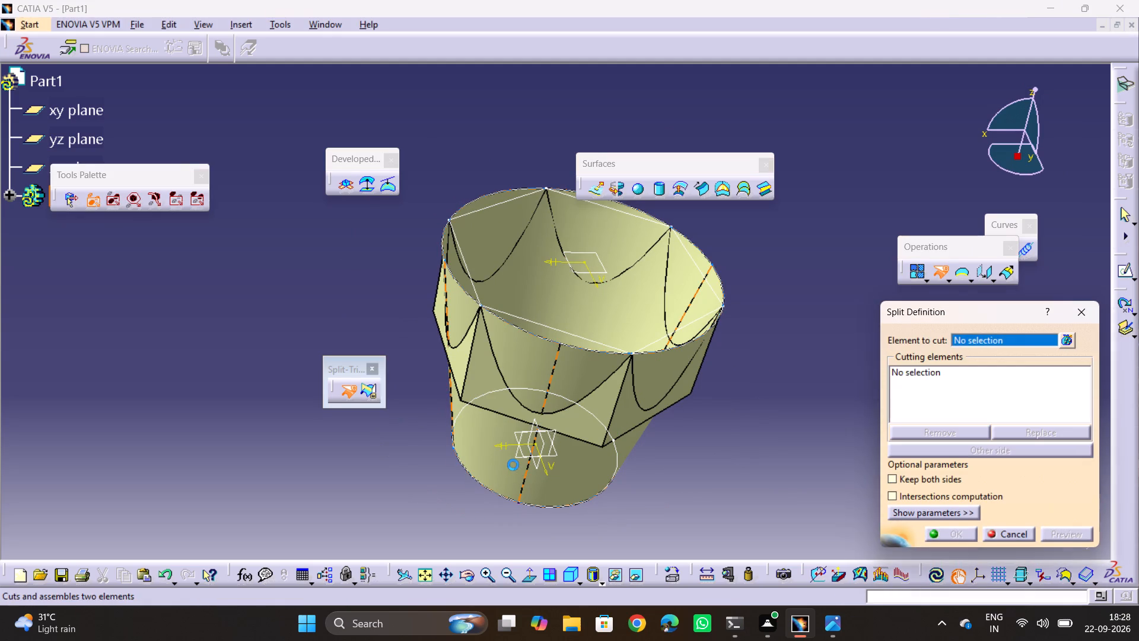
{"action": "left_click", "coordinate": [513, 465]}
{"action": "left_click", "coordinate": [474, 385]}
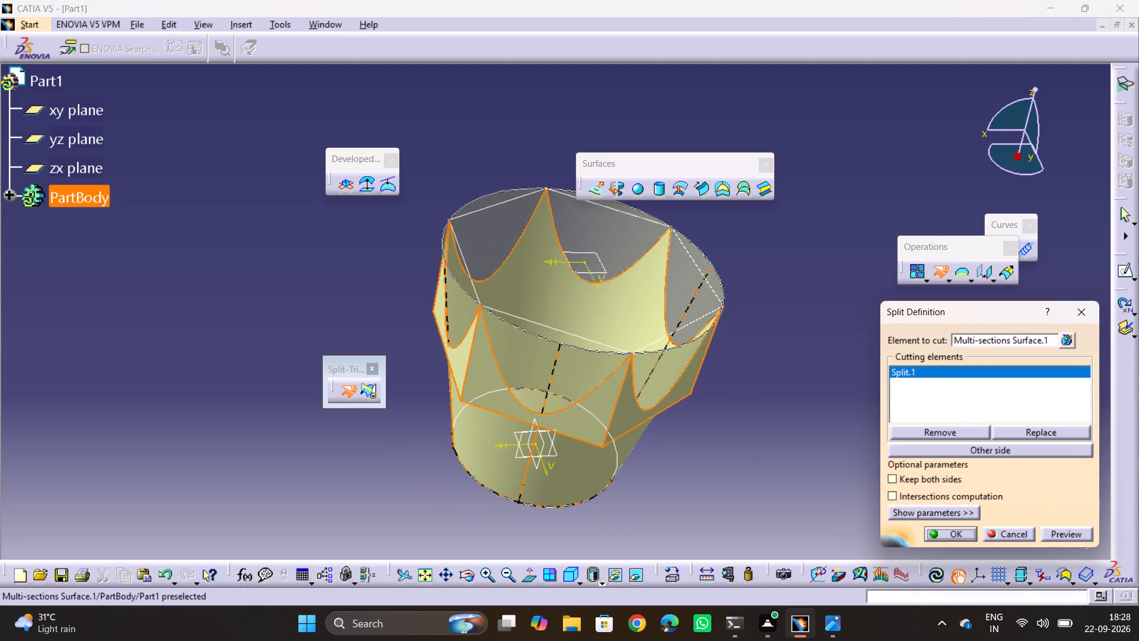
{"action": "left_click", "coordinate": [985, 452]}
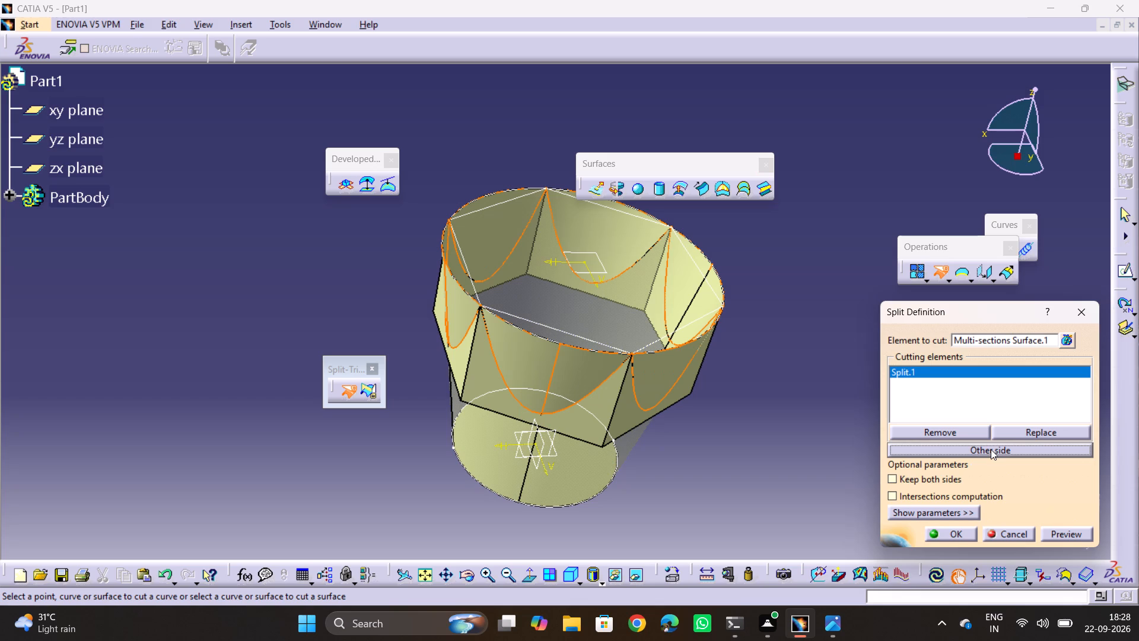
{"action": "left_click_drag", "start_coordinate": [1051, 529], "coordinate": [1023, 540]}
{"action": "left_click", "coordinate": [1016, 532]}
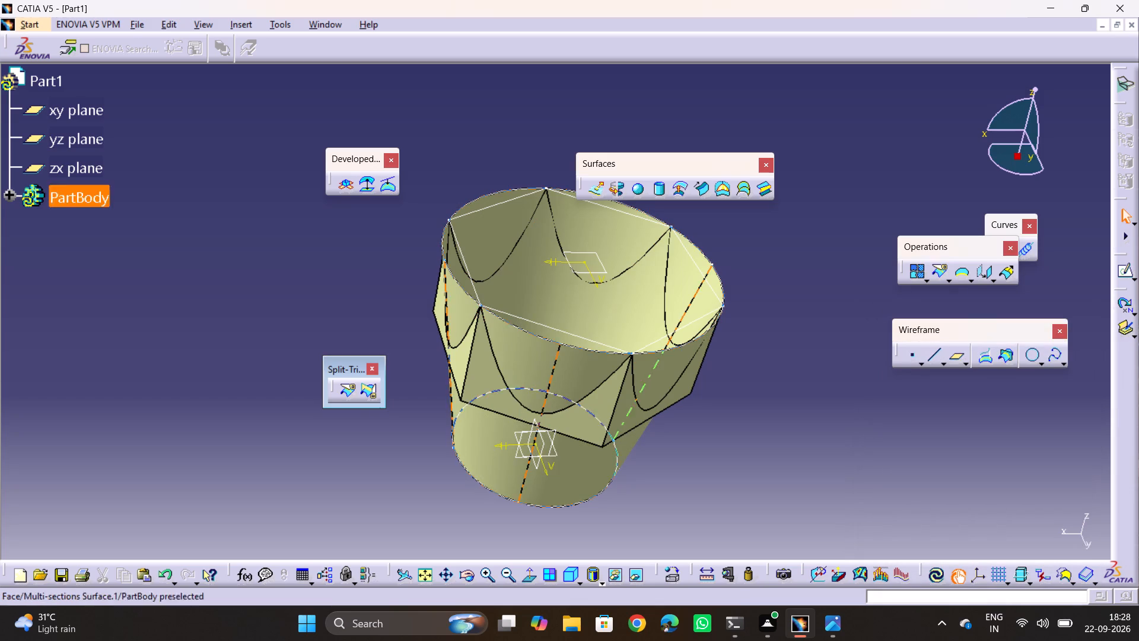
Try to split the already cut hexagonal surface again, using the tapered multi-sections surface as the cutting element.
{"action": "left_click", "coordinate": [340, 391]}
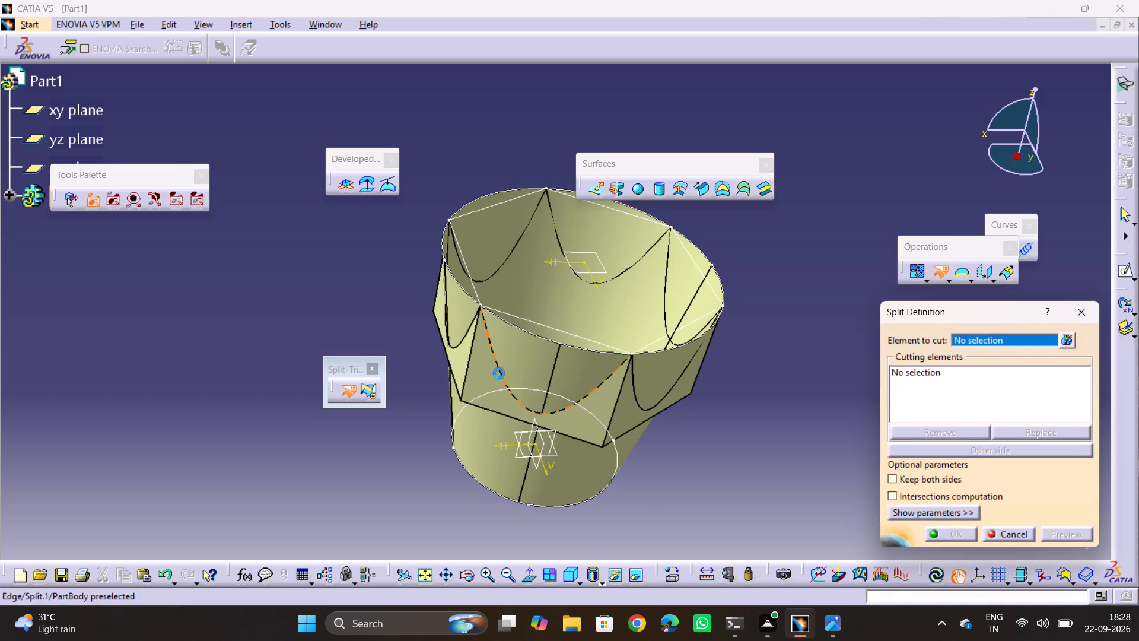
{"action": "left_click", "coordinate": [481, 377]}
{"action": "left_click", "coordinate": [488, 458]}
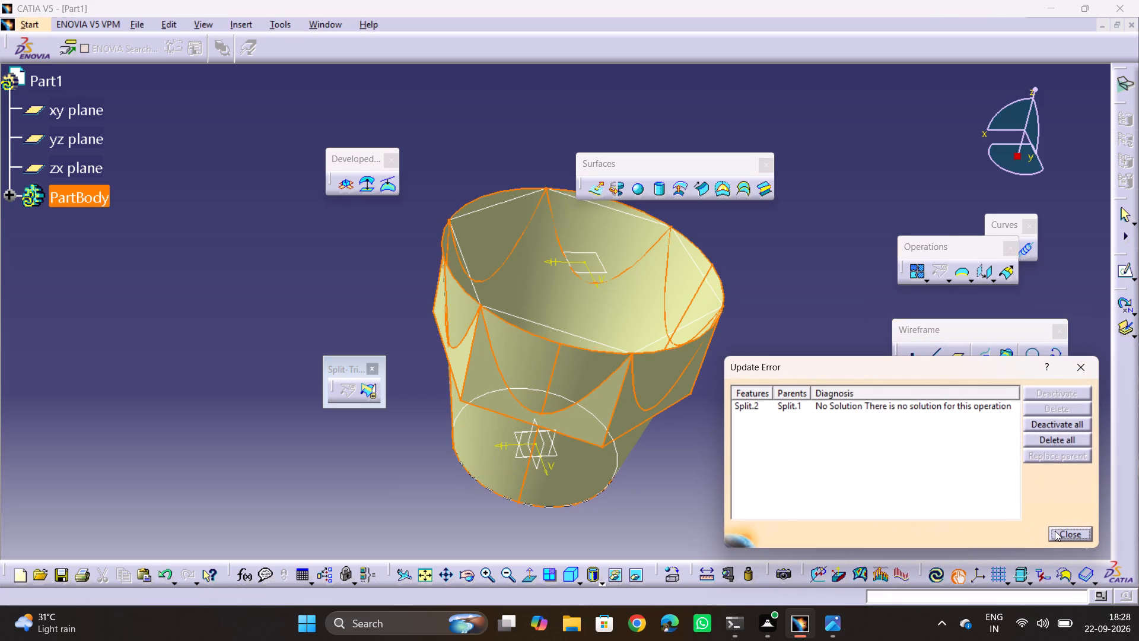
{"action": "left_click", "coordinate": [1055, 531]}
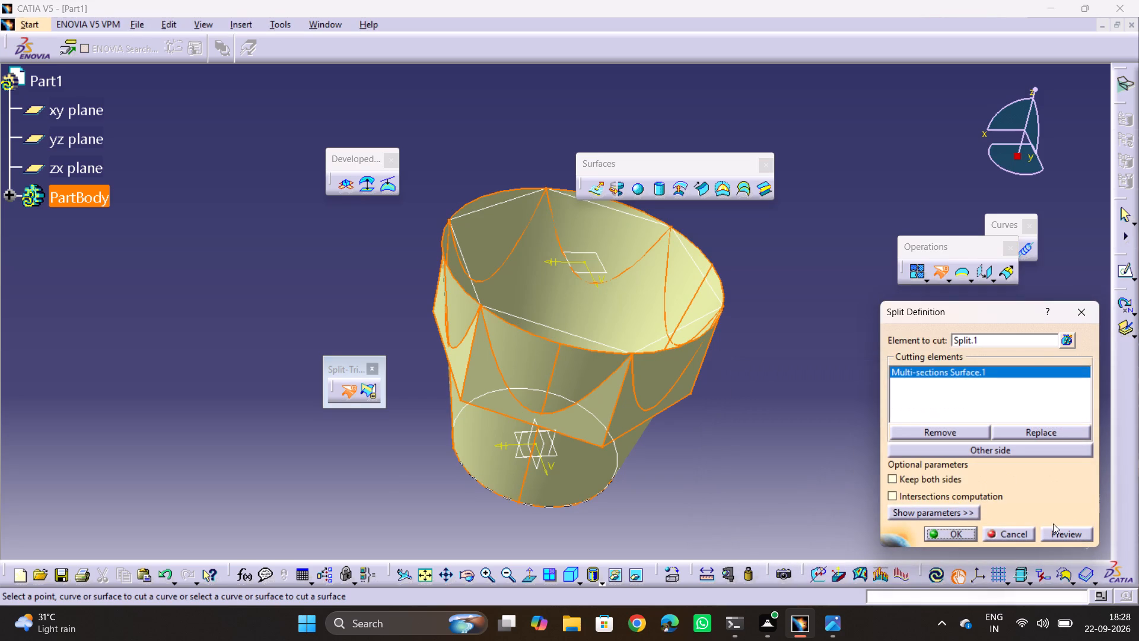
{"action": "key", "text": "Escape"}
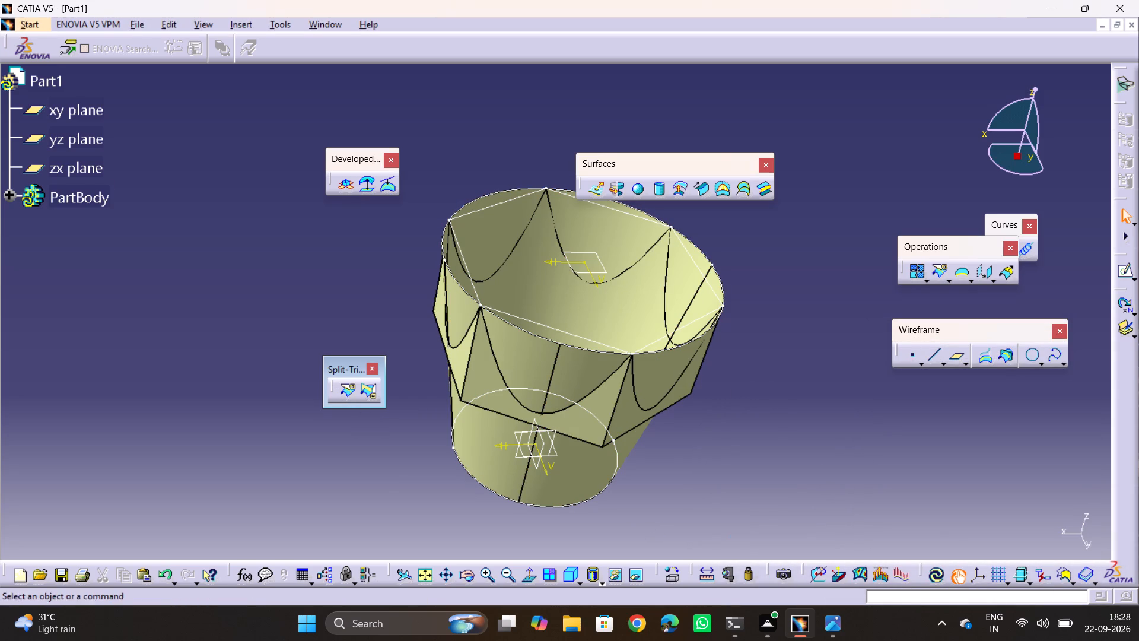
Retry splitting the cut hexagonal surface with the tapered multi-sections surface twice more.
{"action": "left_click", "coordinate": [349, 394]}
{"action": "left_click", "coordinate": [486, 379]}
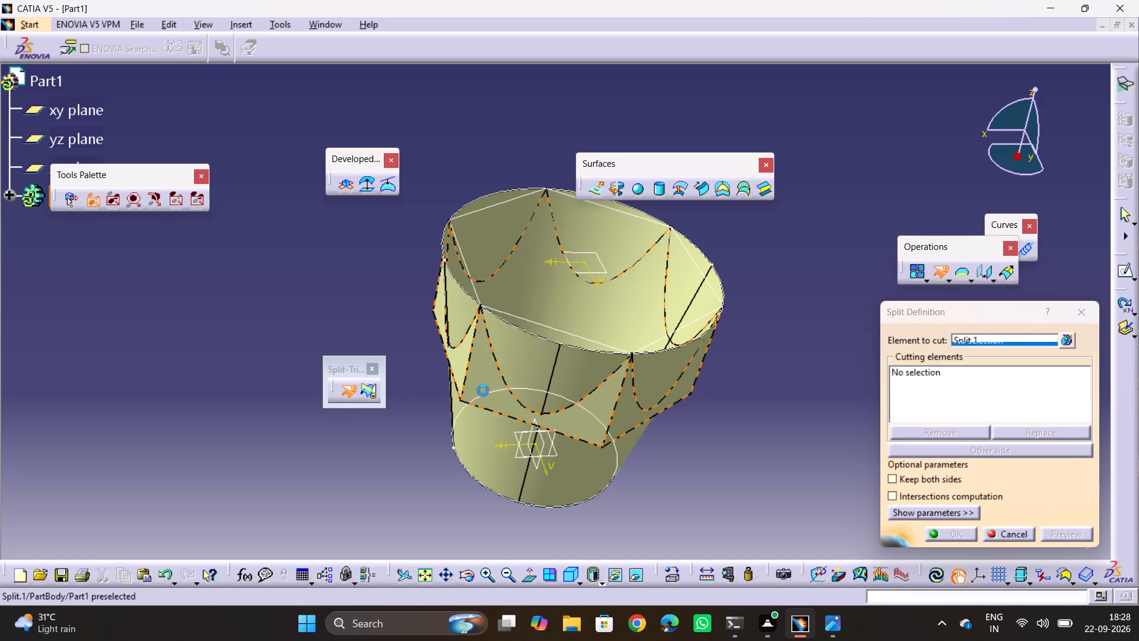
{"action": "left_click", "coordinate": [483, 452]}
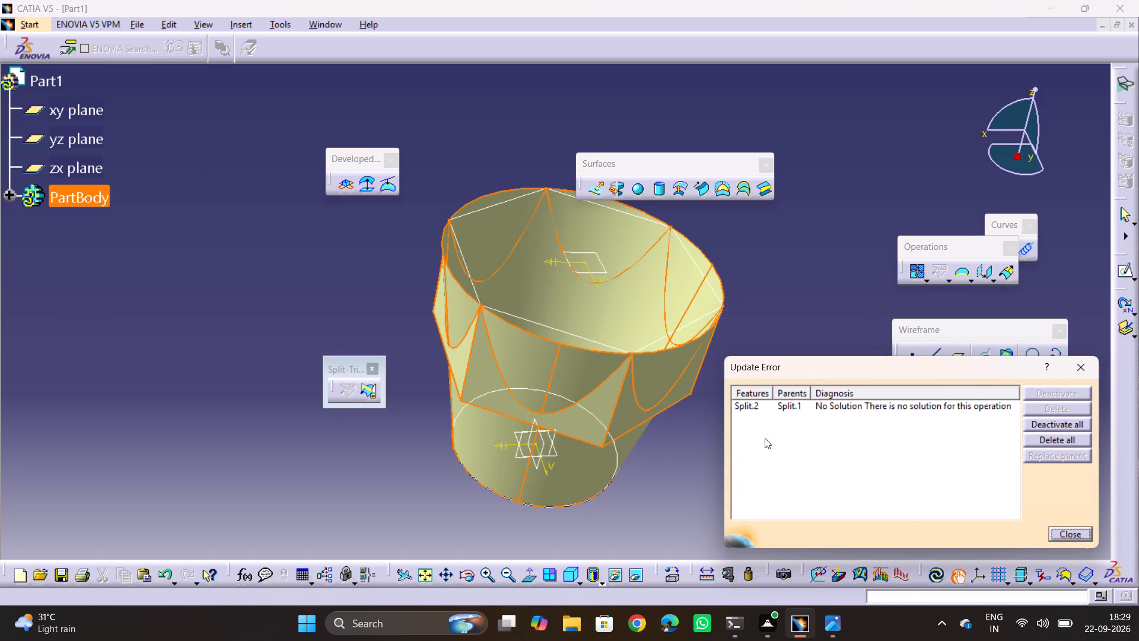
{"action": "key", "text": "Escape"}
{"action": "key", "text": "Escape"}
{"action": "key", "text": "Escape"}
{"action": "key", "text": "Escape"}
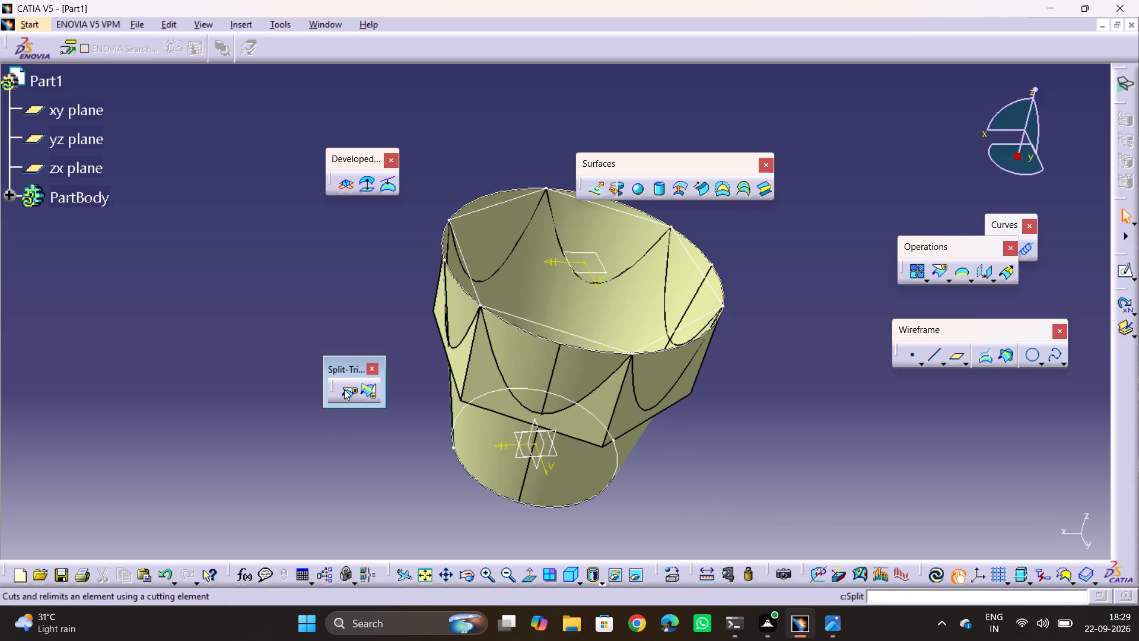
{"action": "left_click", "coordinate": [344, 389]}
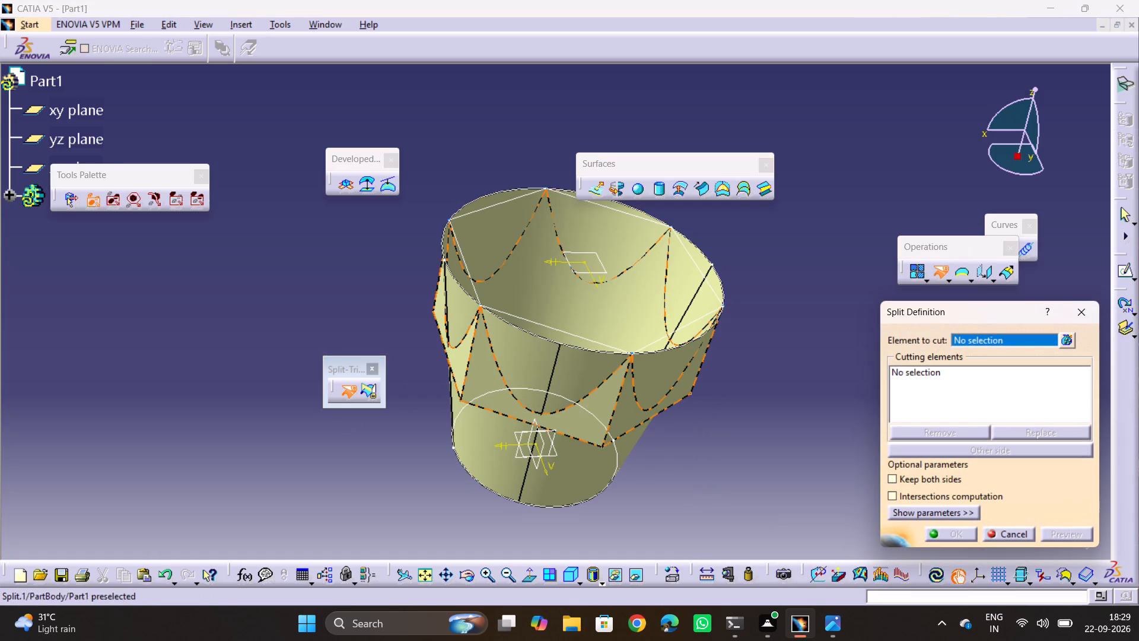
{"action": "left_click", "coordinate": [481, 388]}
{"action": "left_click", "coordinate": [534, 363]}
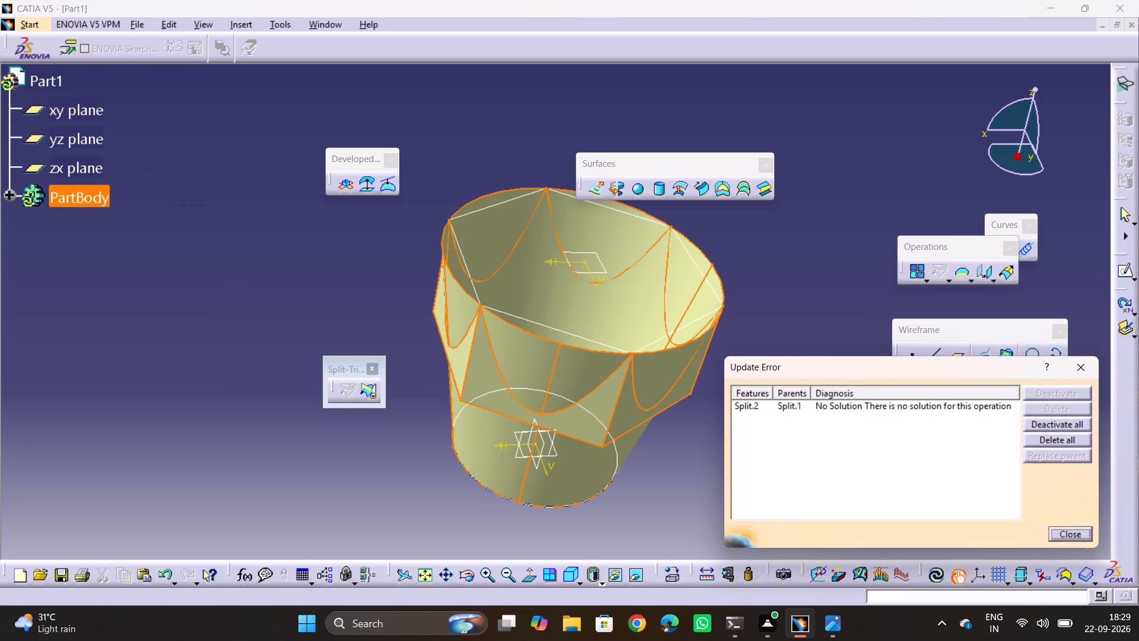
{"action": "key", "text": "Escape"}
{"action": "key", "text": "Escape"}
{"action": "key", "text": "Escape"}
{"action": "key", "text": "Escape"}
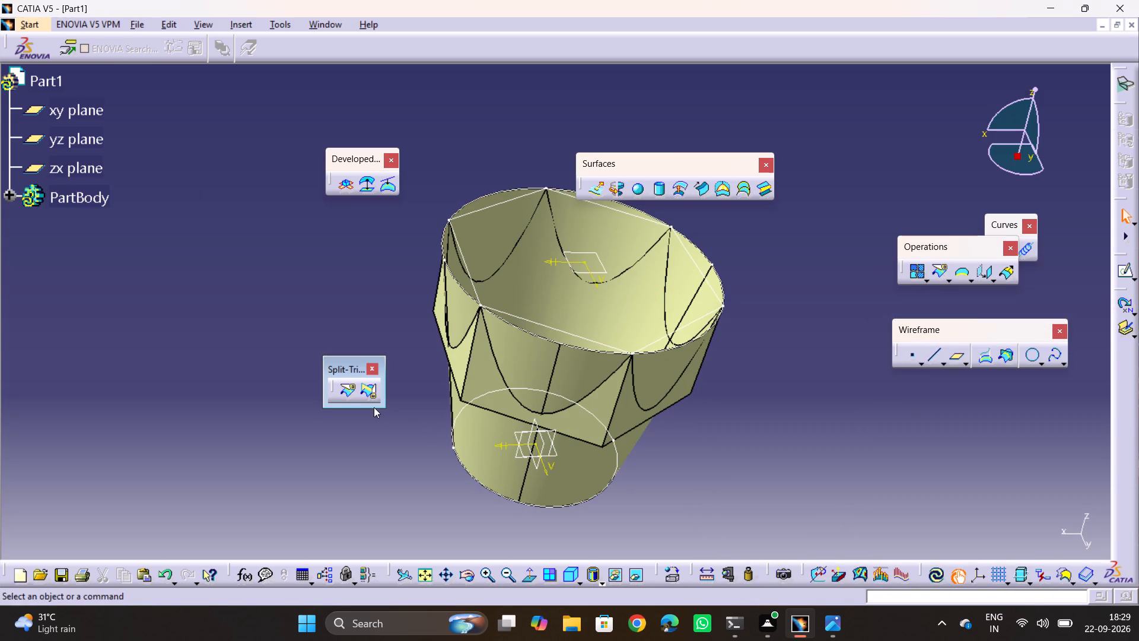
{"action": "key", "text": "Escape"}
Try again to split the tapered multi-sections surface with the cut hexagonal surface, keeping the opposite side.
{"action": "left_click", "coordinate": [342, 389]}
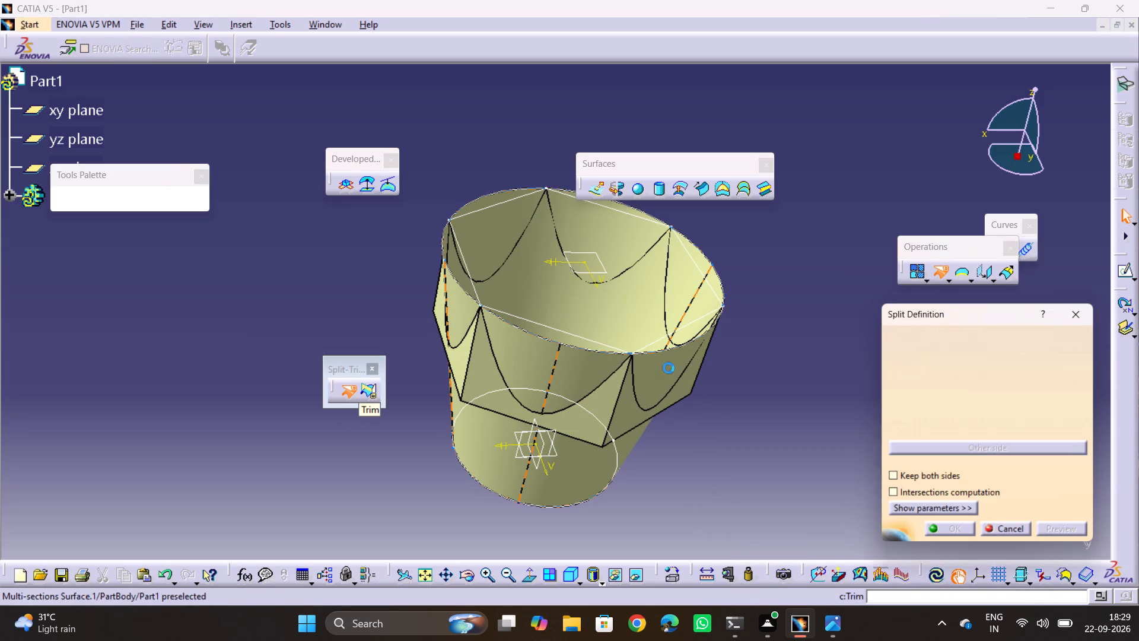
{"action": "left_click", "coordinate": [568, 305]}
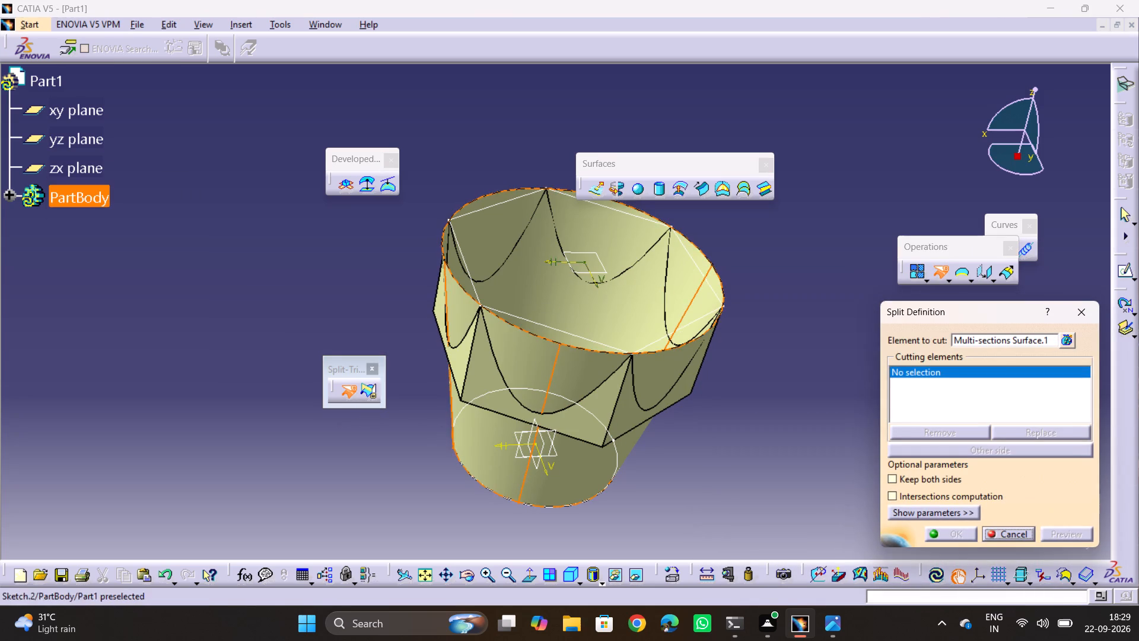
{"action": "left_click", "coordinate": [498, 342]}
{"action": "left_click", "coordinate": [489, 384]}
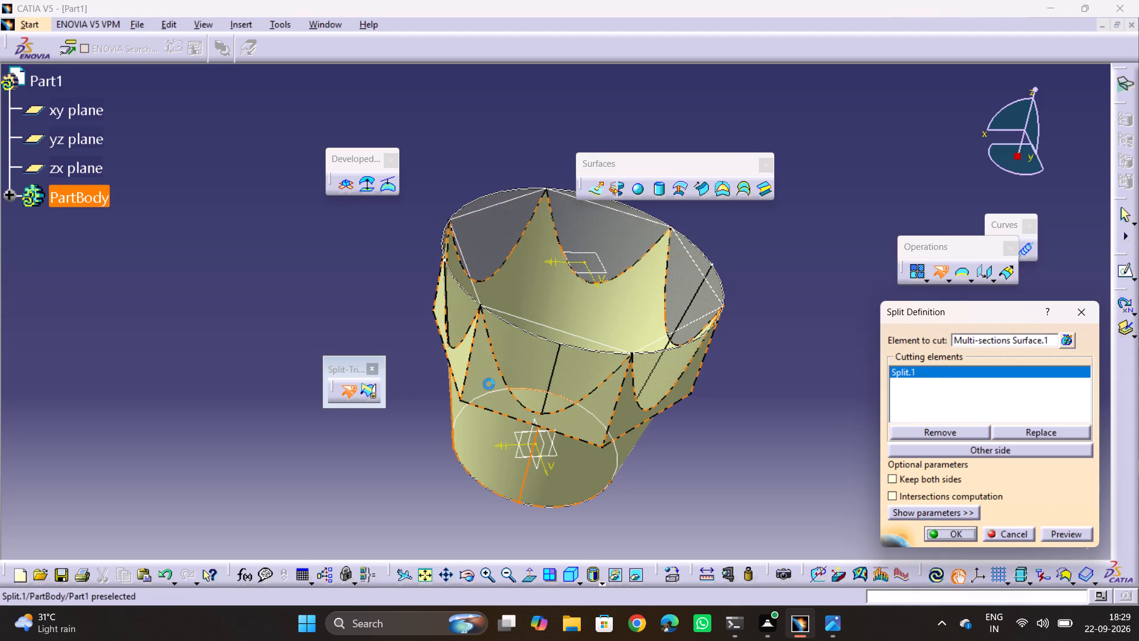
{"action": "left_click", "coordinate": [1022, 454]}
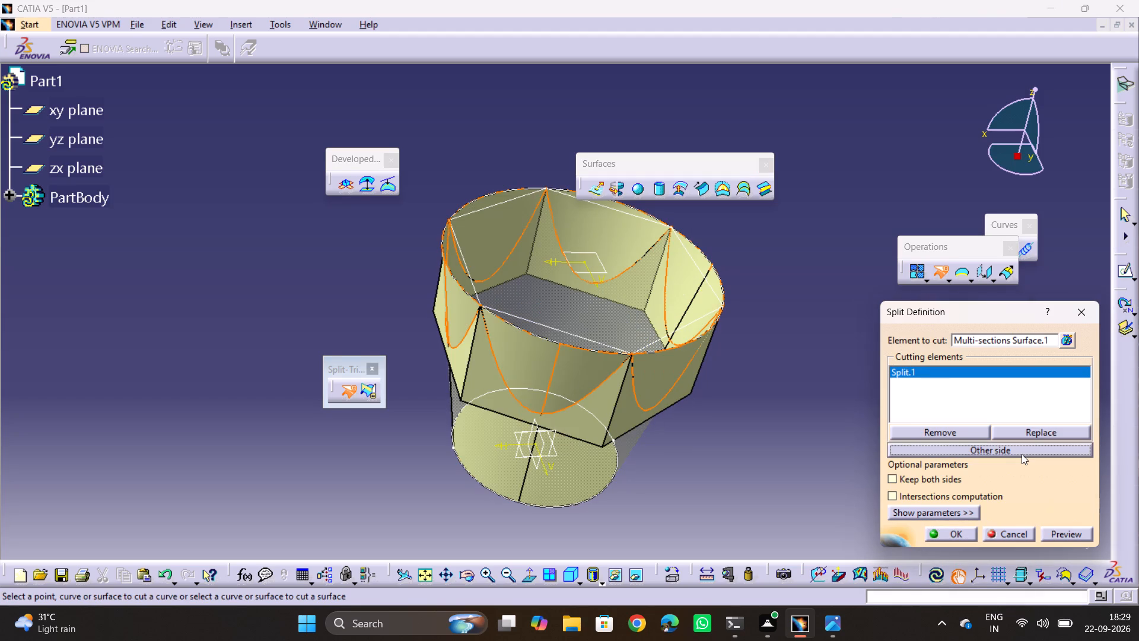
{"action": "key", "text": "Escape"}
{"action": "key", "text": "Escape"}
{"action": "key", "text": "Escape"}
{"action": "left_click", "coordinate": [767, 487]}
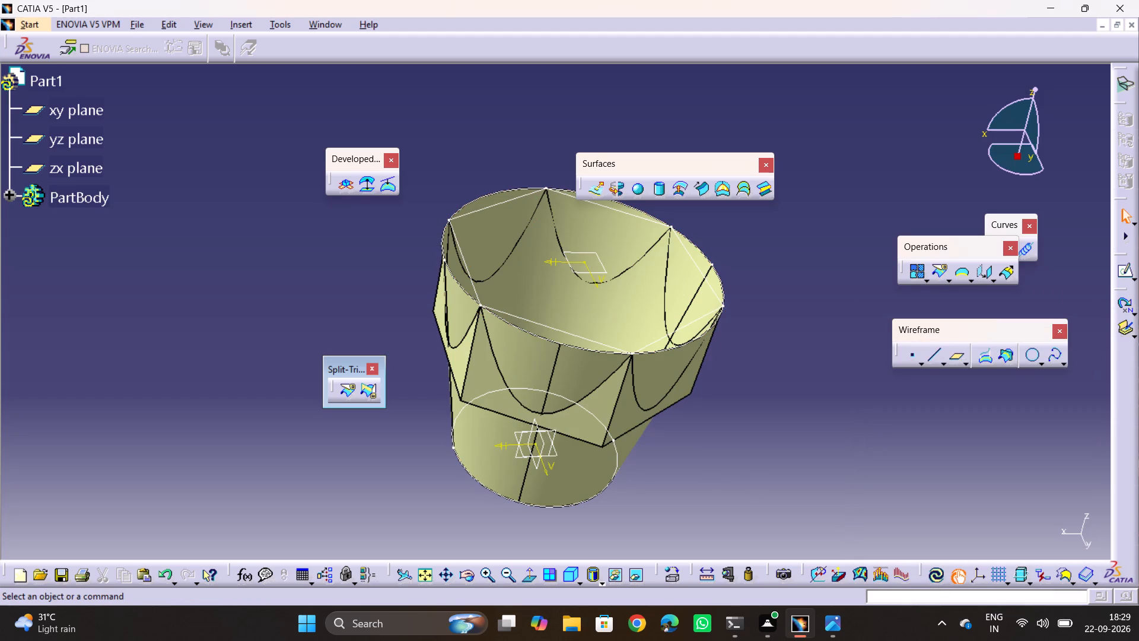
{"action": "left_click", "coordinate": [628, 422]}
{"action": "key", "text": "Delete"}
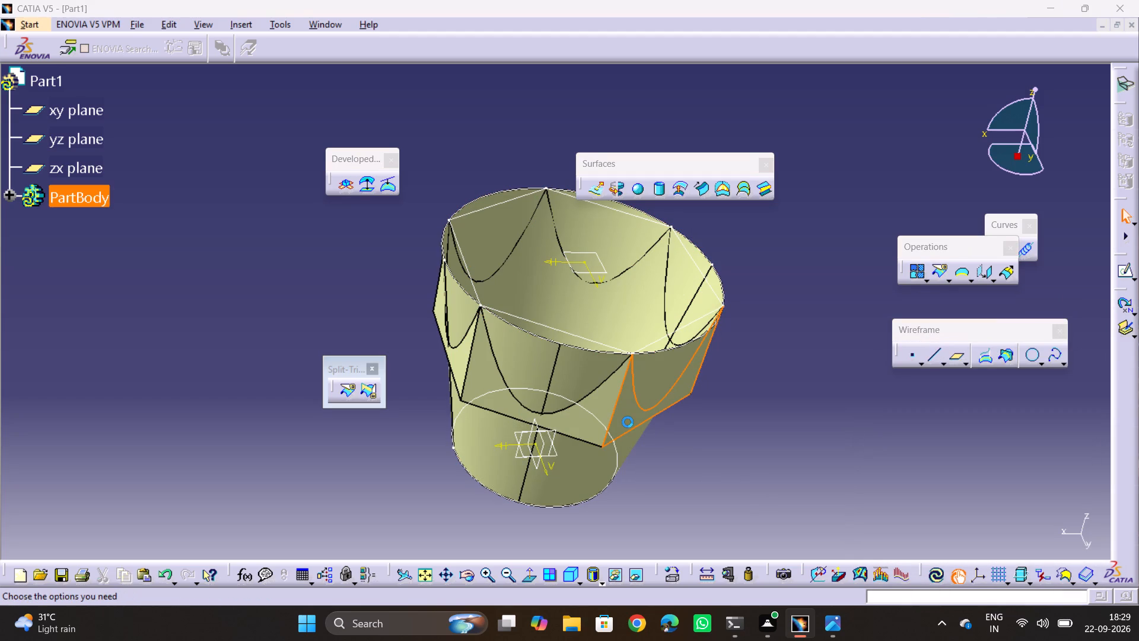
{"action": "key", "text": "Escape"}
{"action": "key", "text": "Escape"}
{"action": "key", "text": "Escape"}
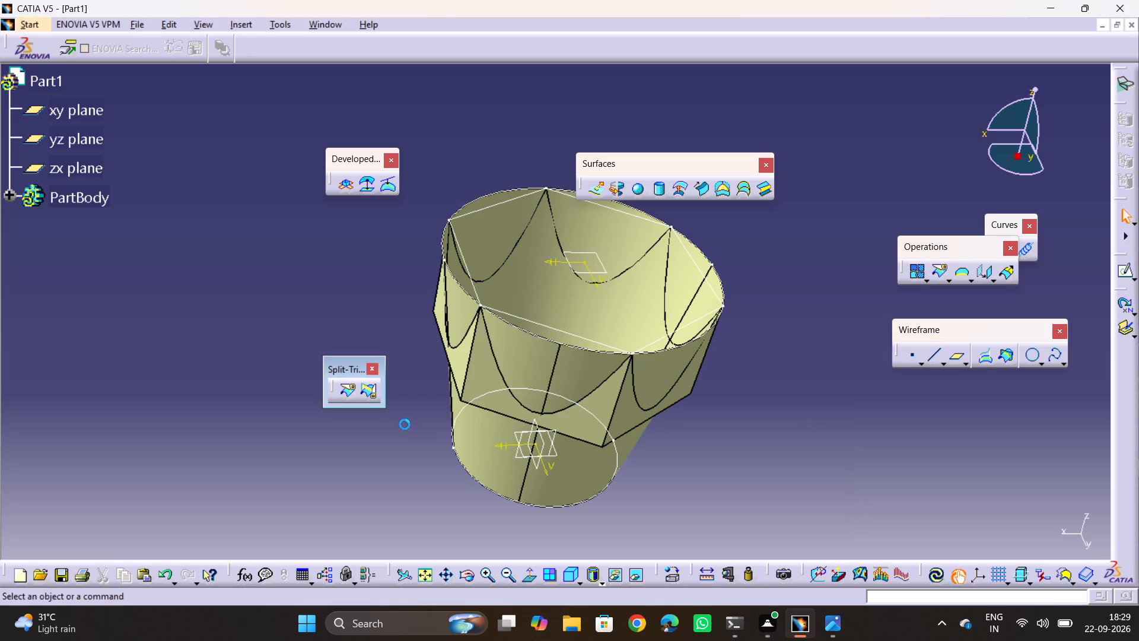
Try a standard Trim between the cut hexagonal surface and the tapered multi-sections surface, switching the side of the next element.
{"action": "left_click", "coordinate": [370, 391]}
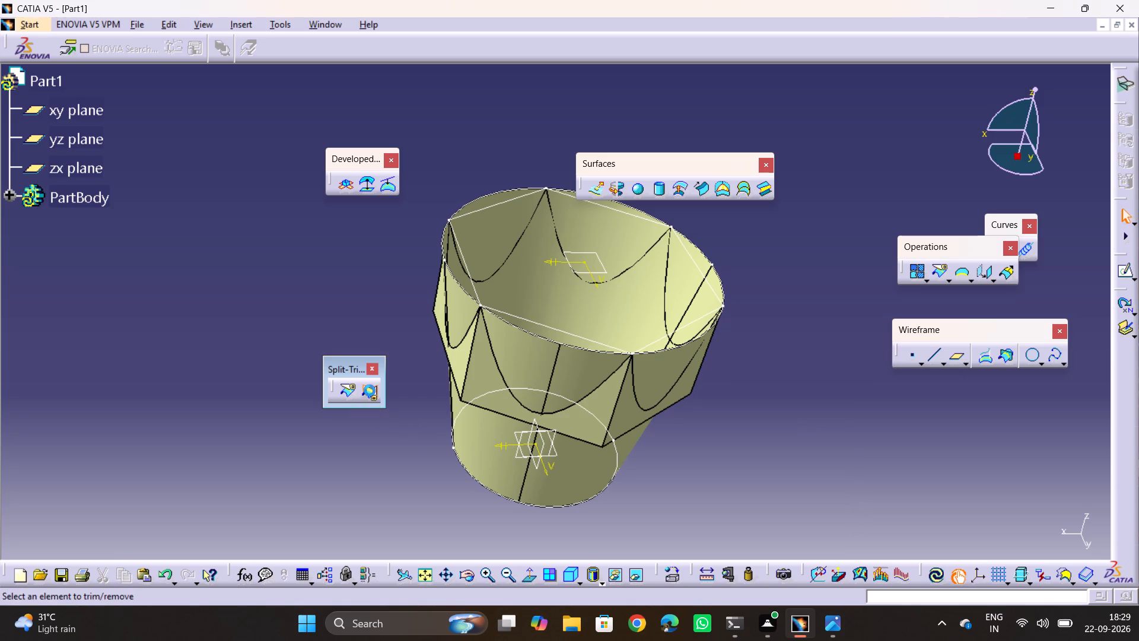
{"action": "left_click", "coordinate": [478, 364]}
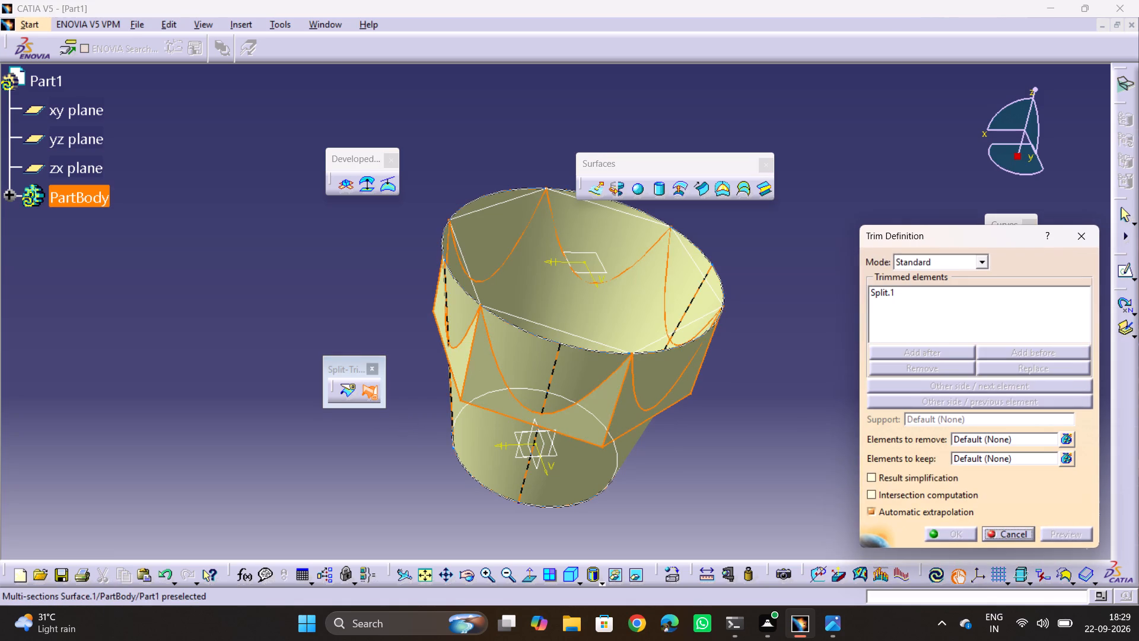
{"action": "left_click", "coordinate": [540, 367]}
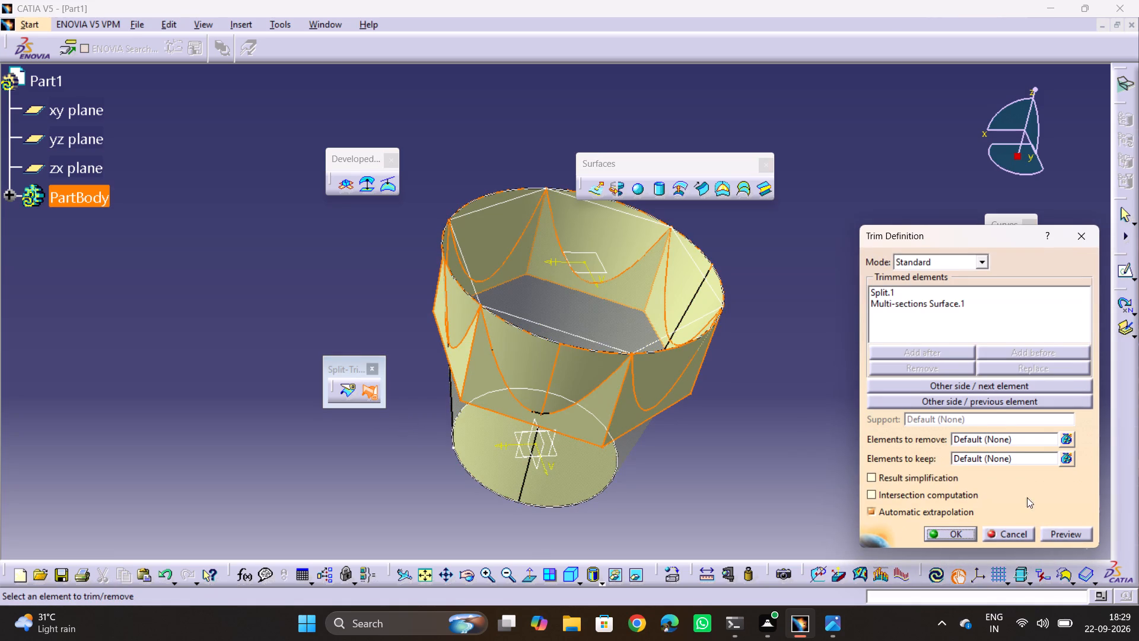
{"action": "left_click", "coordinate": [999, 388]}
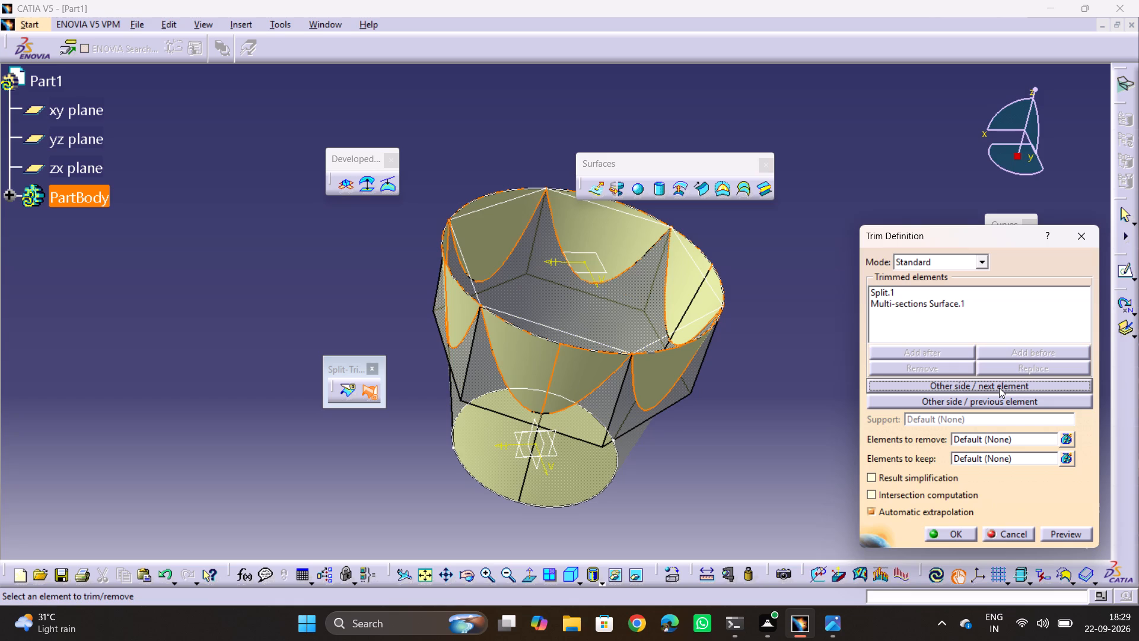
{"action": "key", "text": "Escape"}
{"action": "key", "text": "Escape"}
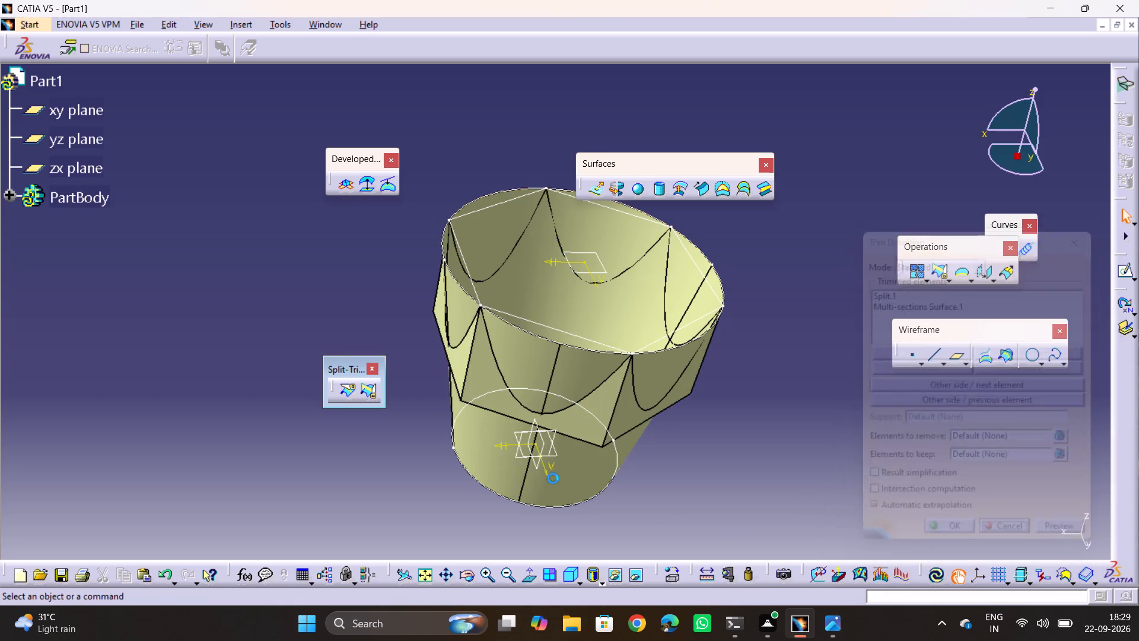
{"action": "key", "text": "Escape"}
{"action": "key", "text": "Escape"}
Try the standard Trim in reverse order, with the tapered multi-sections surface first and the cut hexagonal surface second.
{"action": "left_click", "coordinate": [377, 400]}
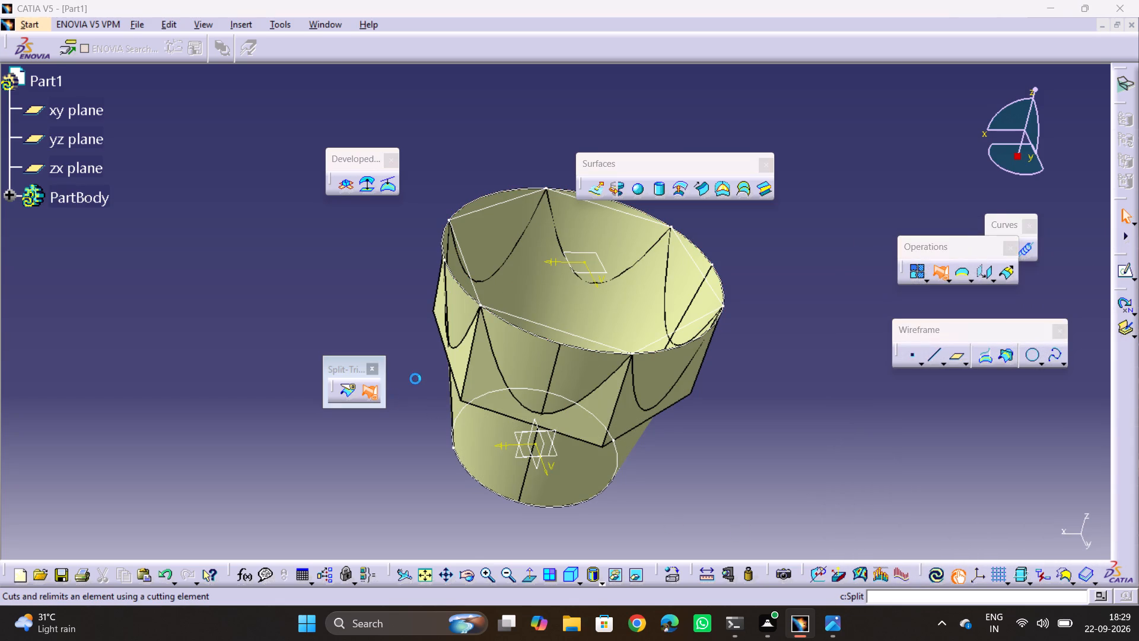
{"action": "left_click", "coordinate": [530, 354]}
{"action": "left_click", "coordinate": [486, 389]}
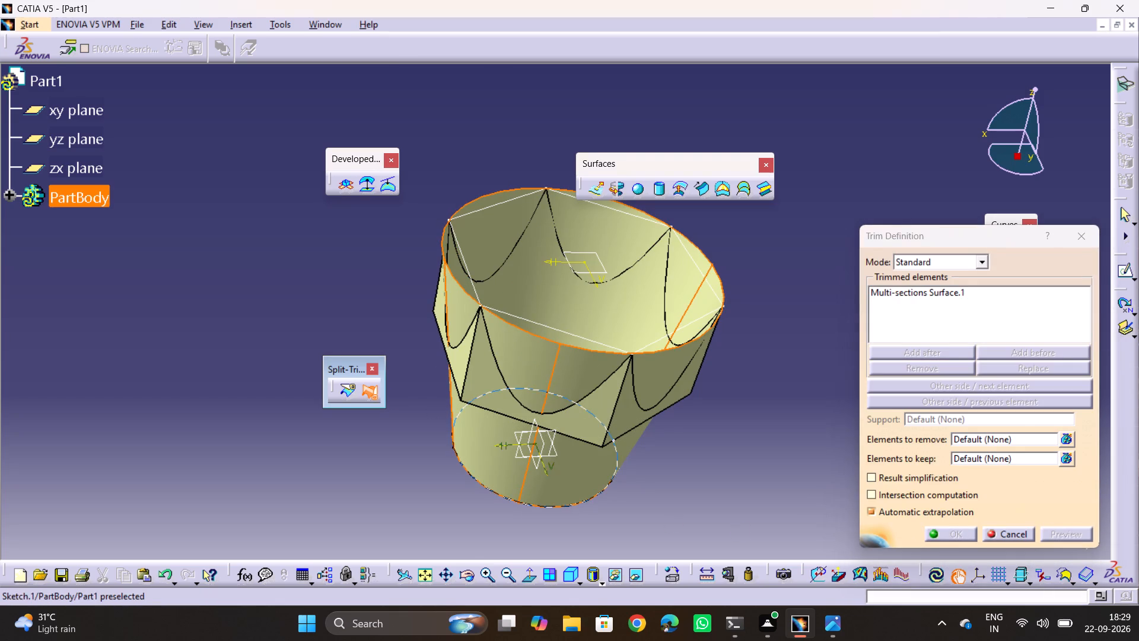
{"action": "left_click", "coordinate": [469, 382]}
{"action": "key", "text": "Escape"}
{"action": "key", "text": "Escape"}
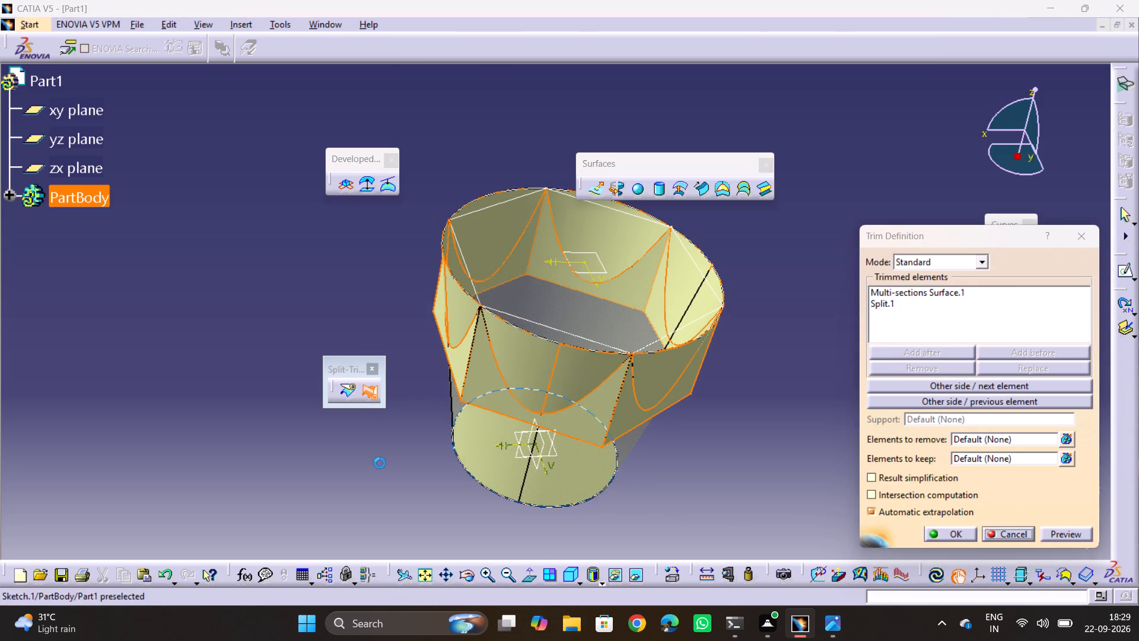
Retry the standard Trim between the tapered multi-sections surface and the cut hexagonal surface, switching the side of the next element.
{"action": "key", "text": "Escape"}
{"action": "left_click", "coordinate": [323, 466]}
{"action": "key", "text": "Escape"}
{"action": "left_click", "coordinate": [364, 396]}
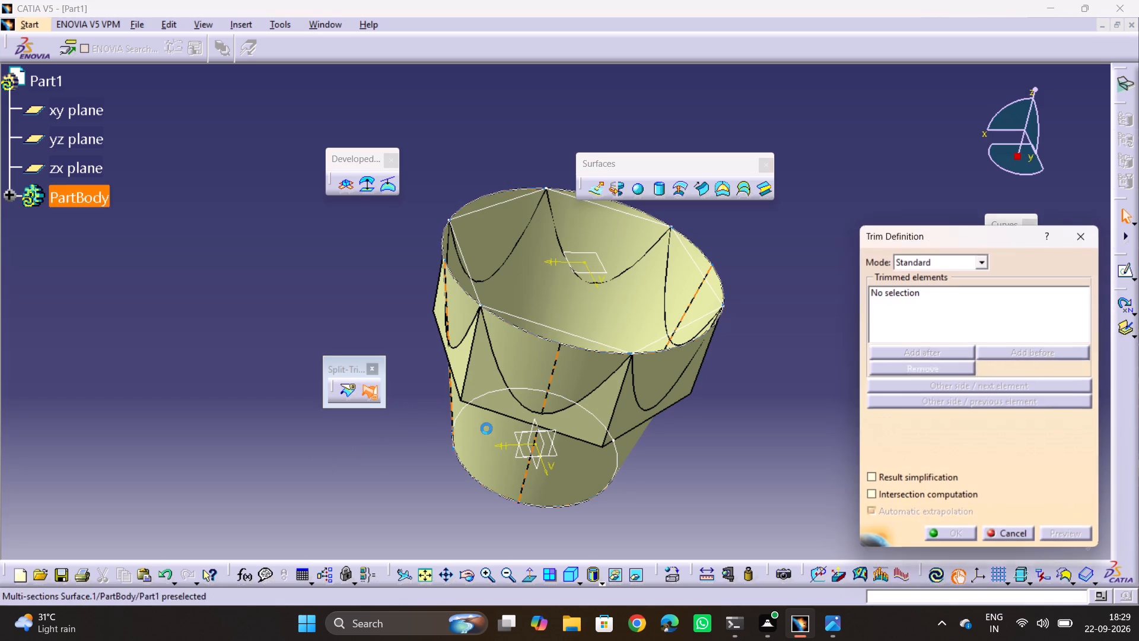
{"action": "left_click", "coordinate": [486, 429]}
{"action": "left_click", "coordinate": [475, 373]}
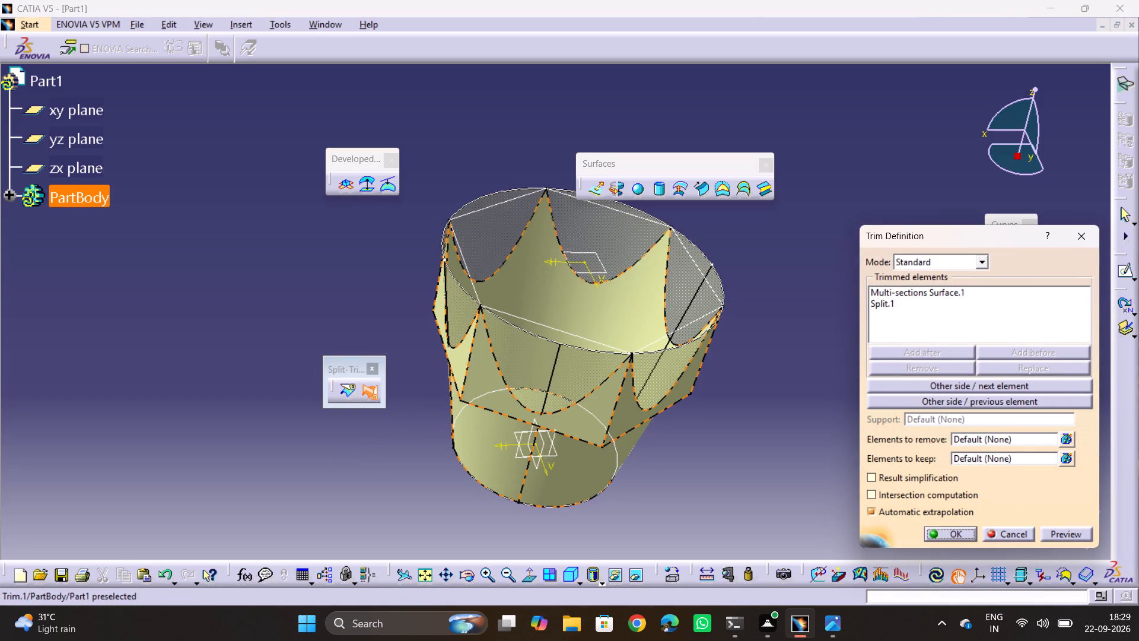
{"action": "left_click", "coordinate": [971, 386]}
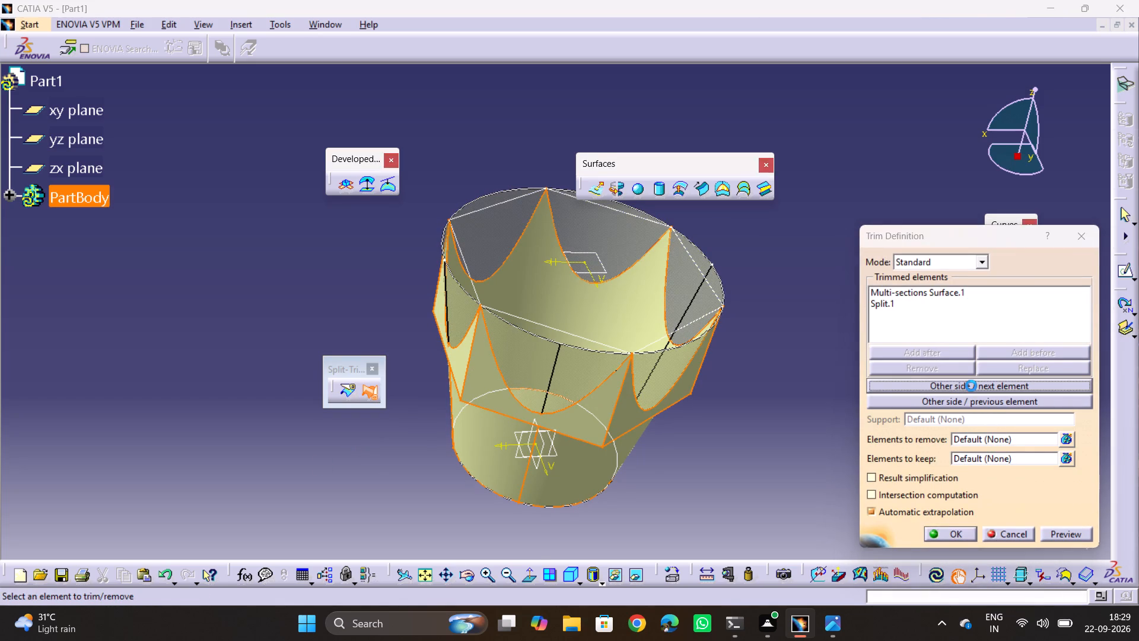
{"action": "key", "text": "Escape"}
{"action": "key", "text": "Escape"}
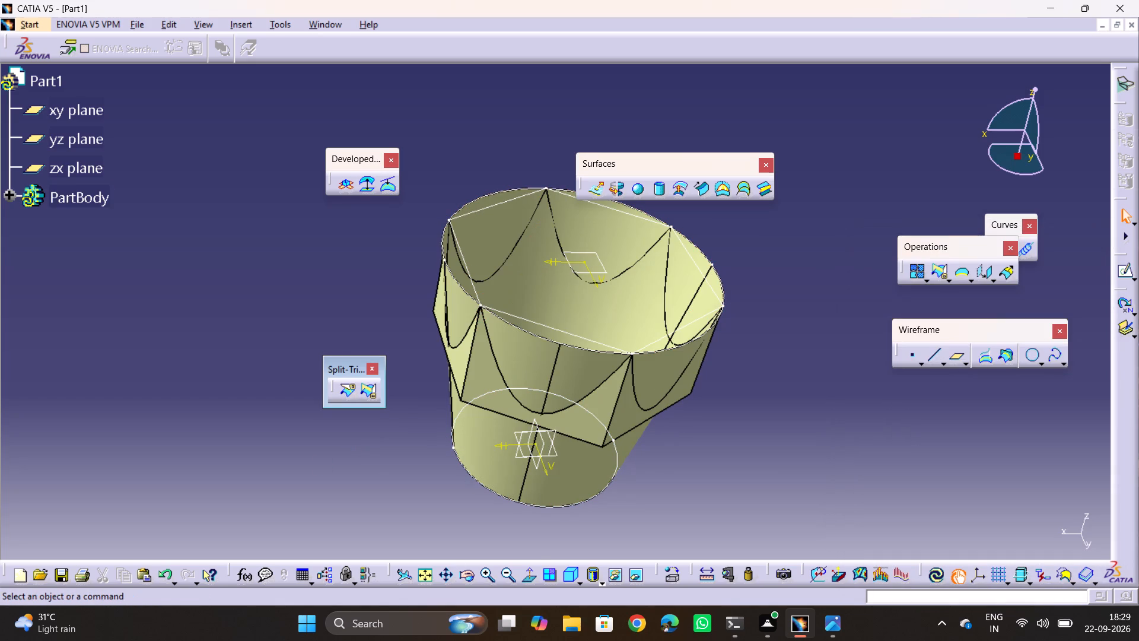
Undo the split of the hexagonal surface.
{"action": "key", "text": "ctrl+z"}
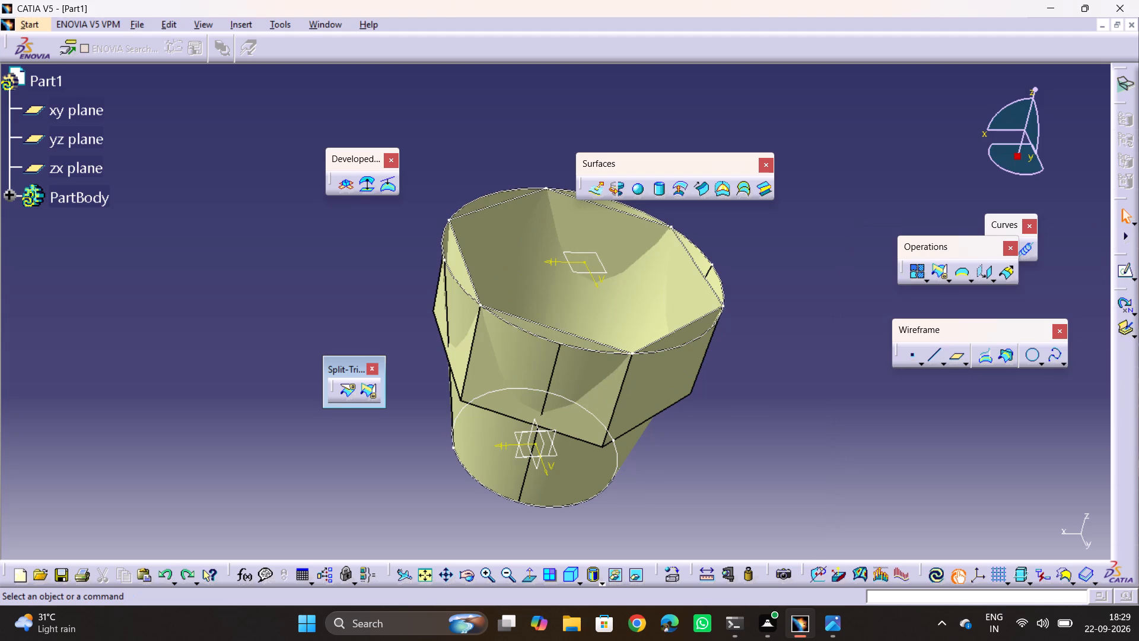
{"action": "left_click", "coordinate": [446, 442]}
{"action": "key", "text": "Escape"}
Trim the uncut hexagonal extrusion with the tapered multi-sections surface, keeping the flat upper facets and the lower tapered wall.
{"action": "left_click", "coordinate": [370, 391]}
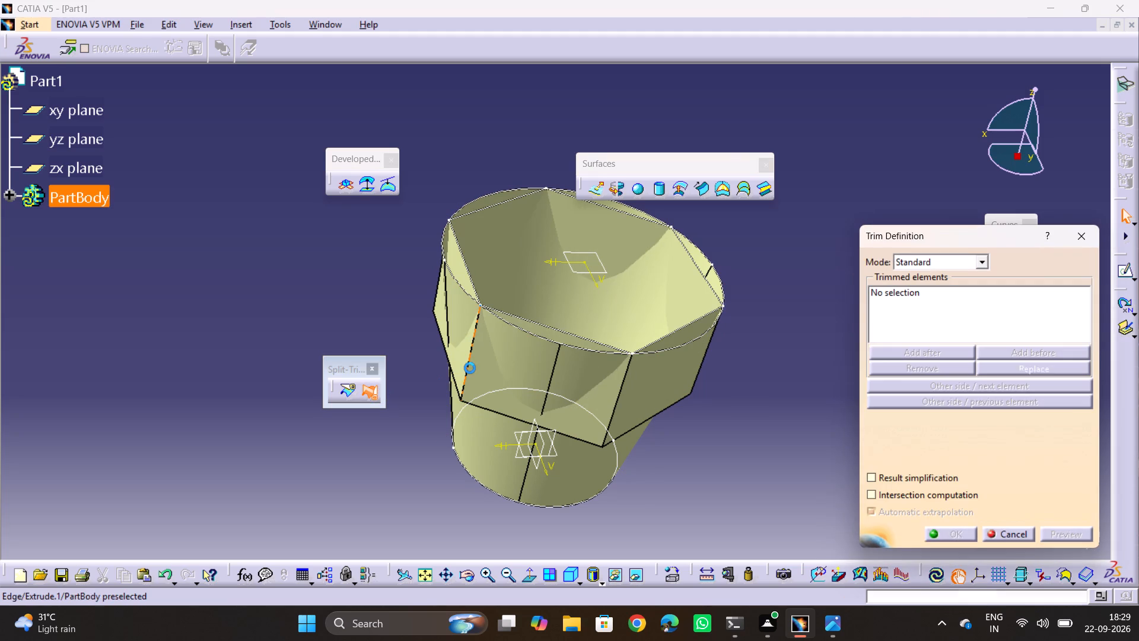
{"action": "left_click", "coordinate": [480, 375]}
{"action": "left_click", "coordinate": [520, 361]}
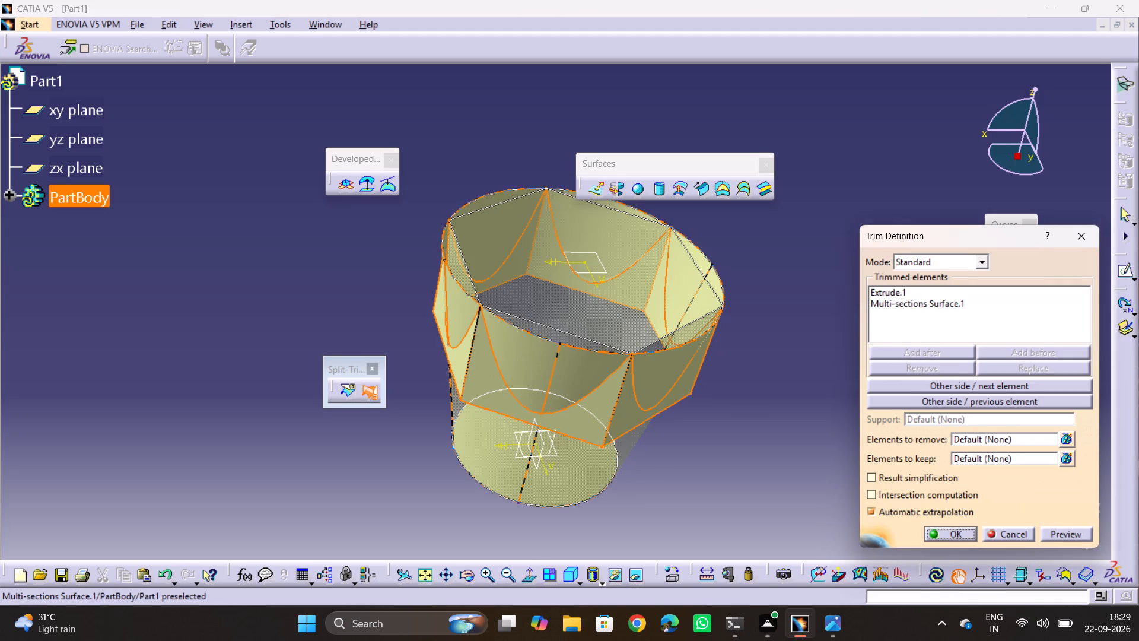
{"action": "left_click", "coordinate": [956, 381]}
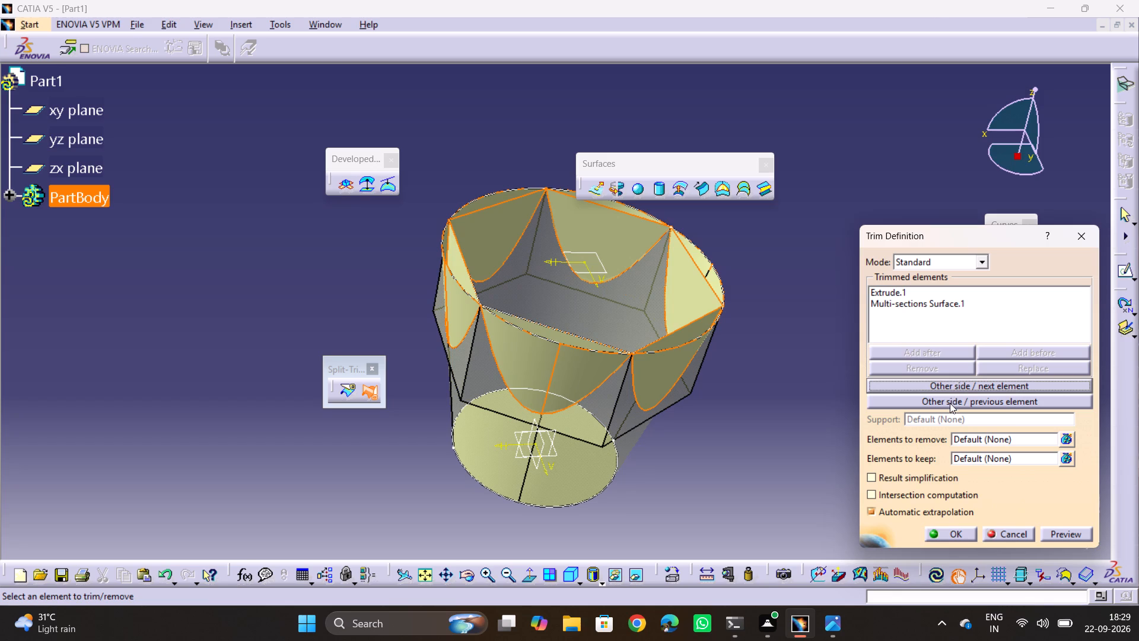
{"action": "left_click", "coordinate": [950, 403]}
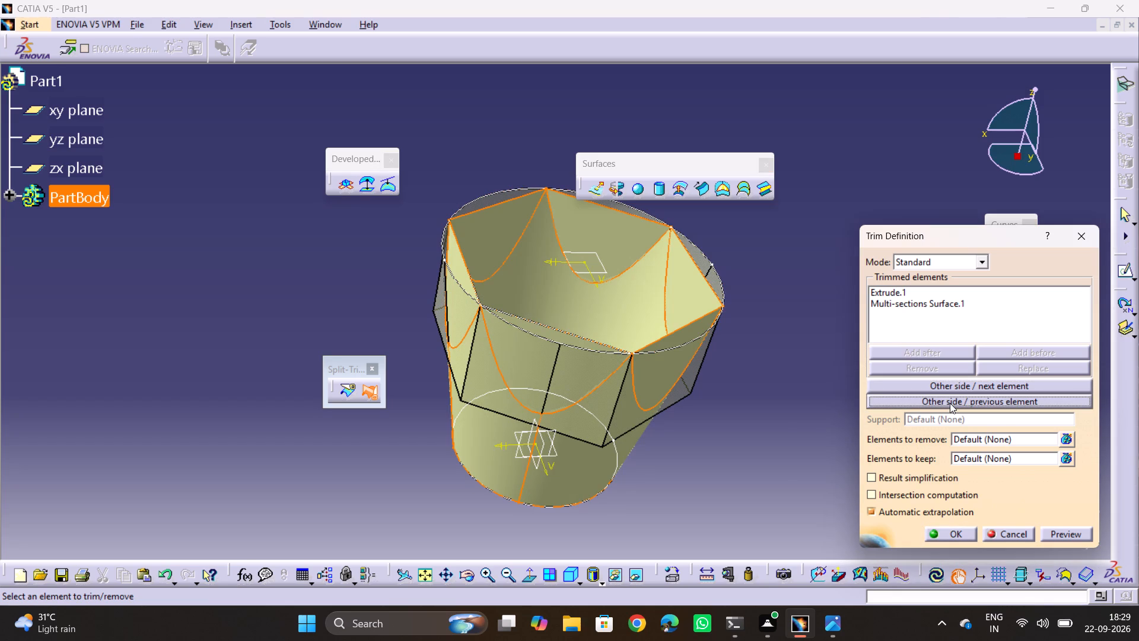
{"action": "left_click", "coordinate": [952, 383]}
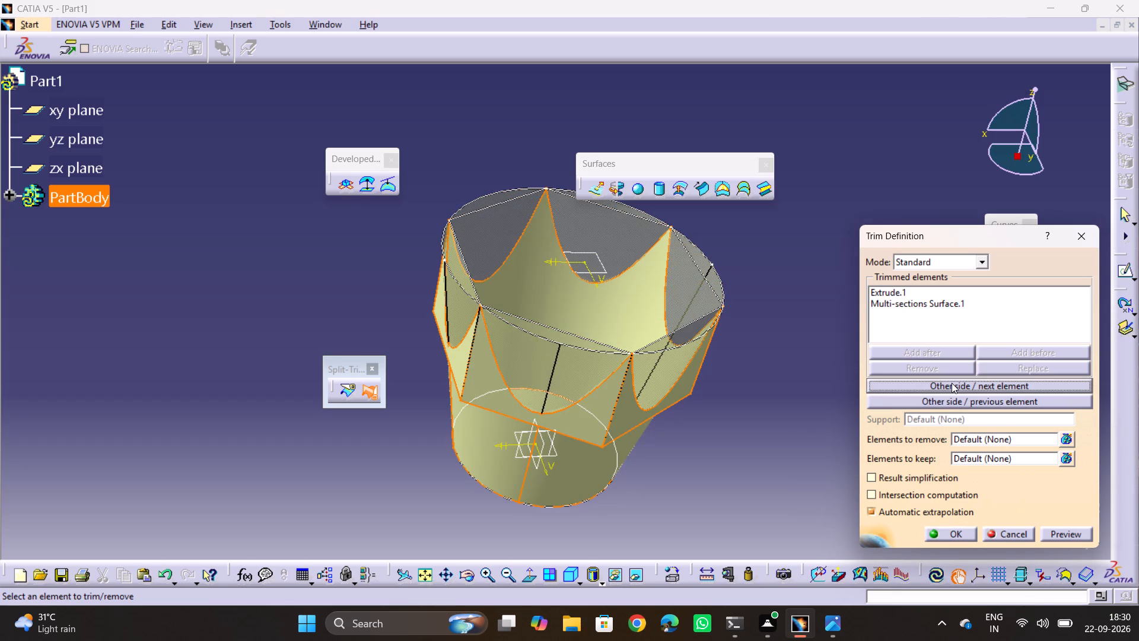
{"action": "left_click", "coordinate": [952, 383]}
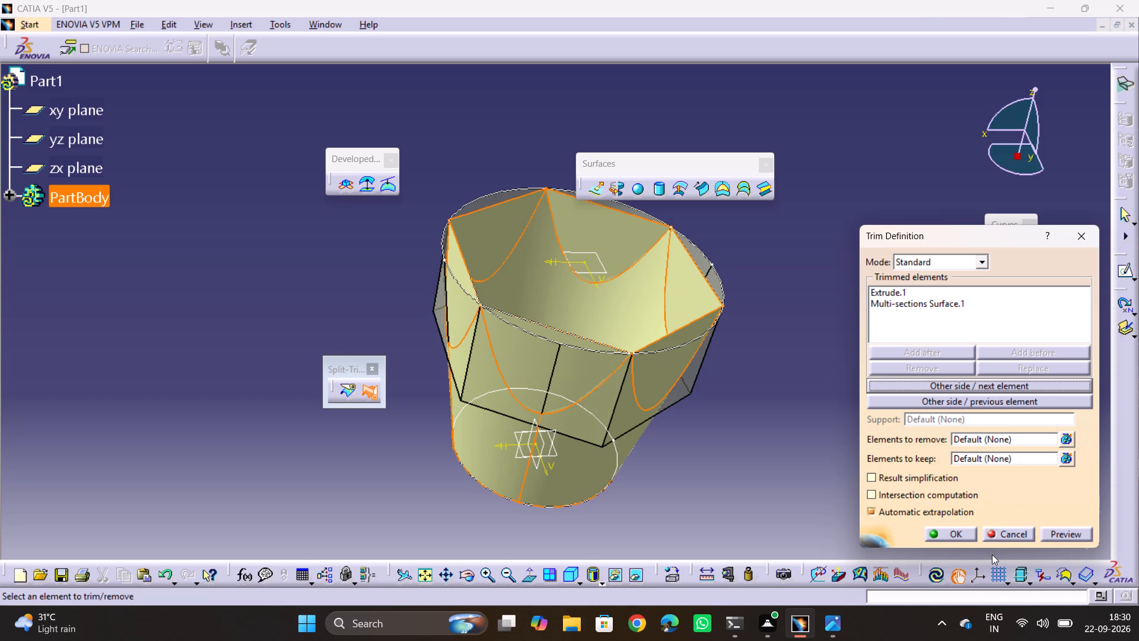
{"action": "left_click", "coordinate": [945, 533]}
{"action": "left_click", "coordinate": [748, 491]}
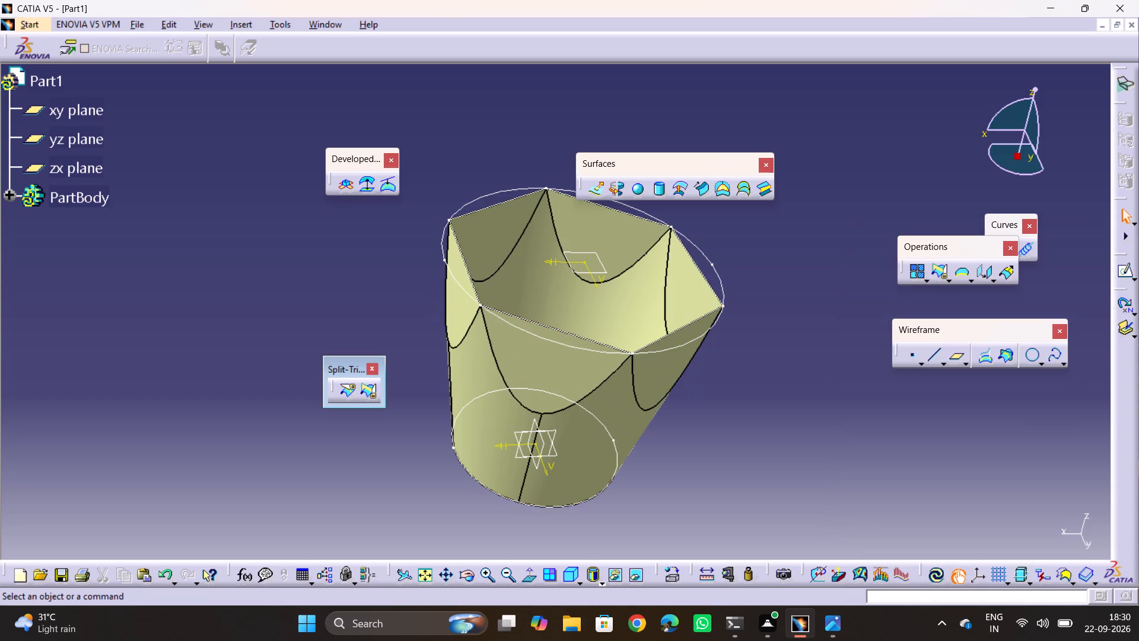
Inspect the trimmed faceted surface from several angles and compare it with the bottle in drawing 12.
{"action": "middle_click_drag", "start_coordinate": [726, 468], "coordinate": [568, 349]}
{"action": "left_click_drag", "start_coordinate": [726, 468], "coordinate": [568, 349]}
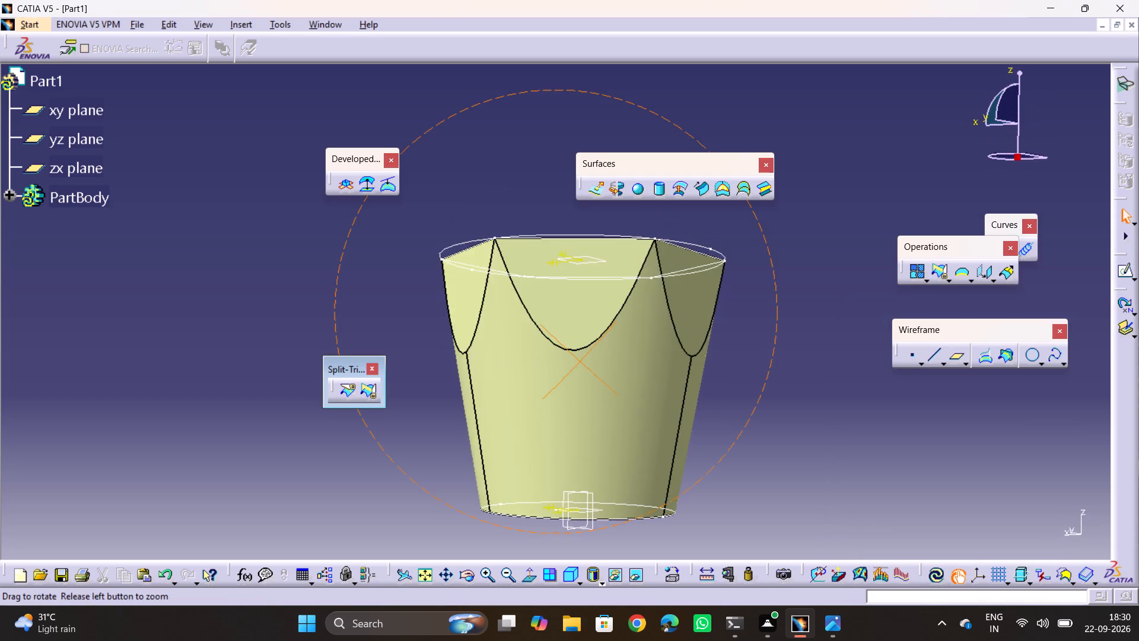
{"action": "middle_click_drag", "start_coordinate": [568, 349], "coordinate": [620, 442]}
{"action": "left_click_drag", "start_coordinate": [568, 349], "coordinate": [620, 442]}
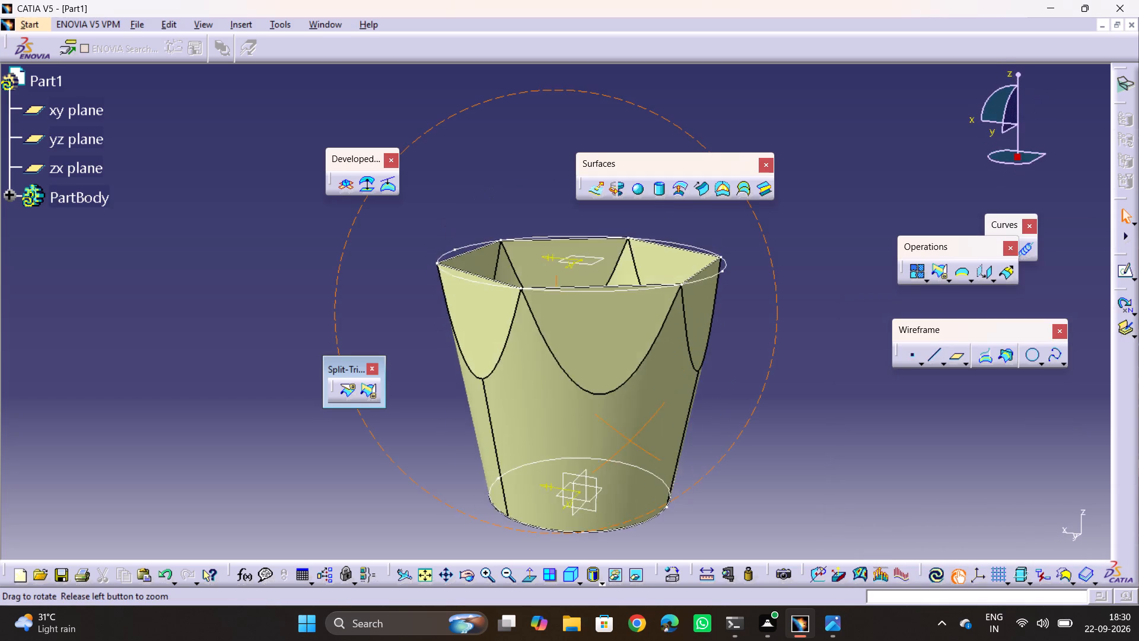
{"action": "middle_click_drag", "start_coordinate": [620, 442], "coordinate": [599, 498]}
{"action": "left_click_drag", "start_coordinate": [620, 442], "coordinate": [599, 498]}
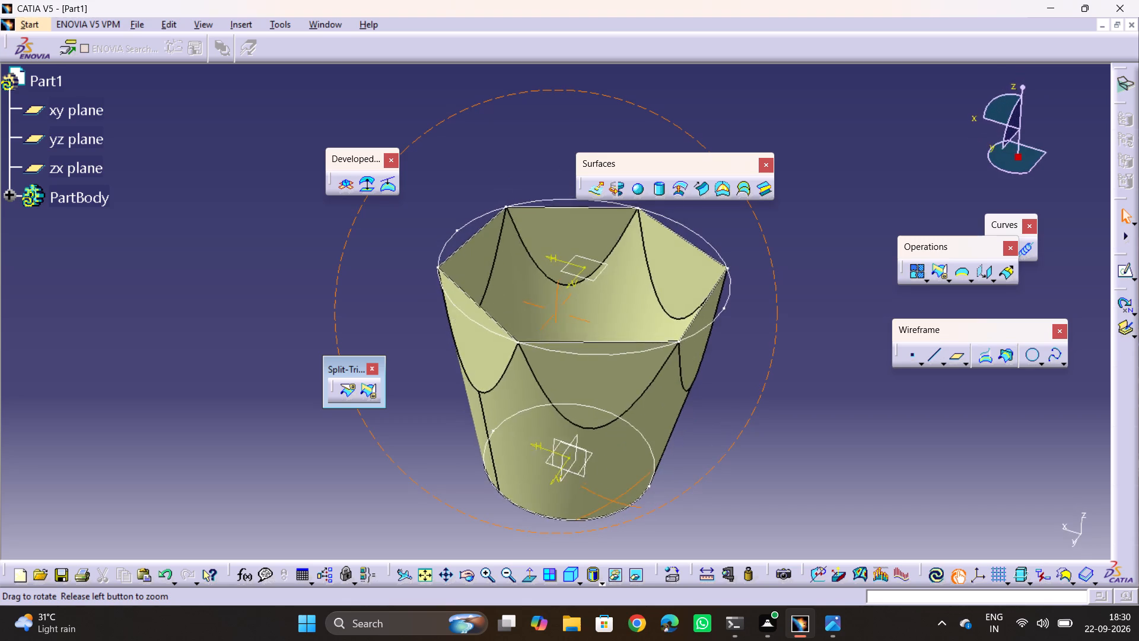
{"action": "middle_click_drag", "start_coordinate": [599, 498], "coordinate": [614, 492]}
{"action": "left_click_drag", "start_coordinate": [599, 498], "coordinate": [614, 492]}
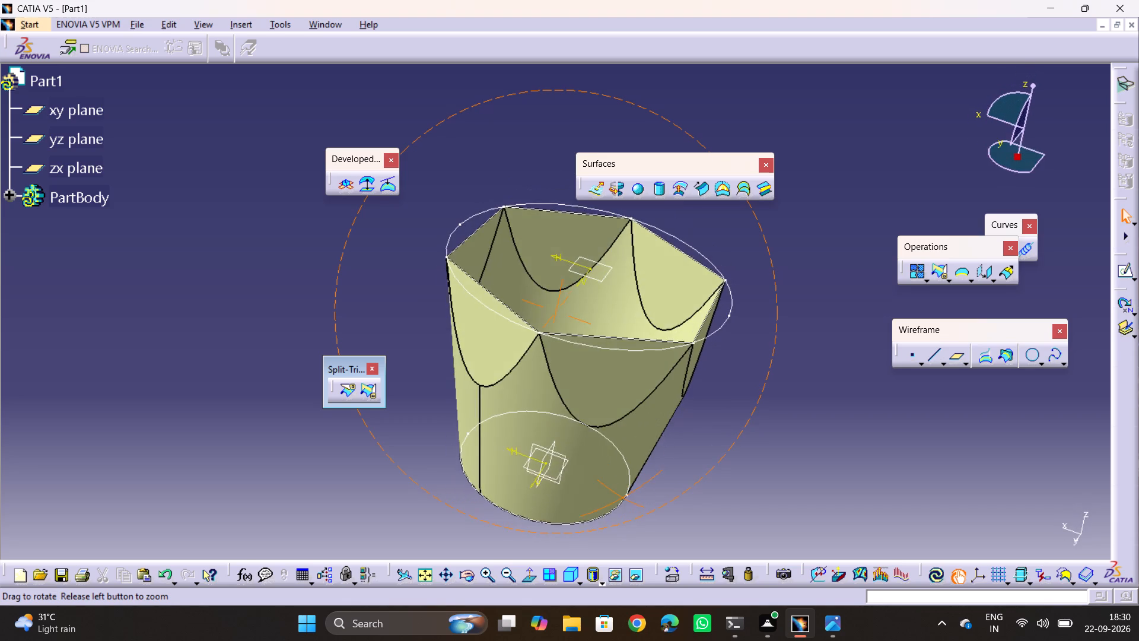
{"action": "middle_click_drag", "start_coordinate": [614, 492], "coordinate": [616, 470]}
{"action": "left_click_drag", "start_coordinate": [614, 492], "coordinate": [615, 470]}
{"action": "key", "text": "alt+Tab"}
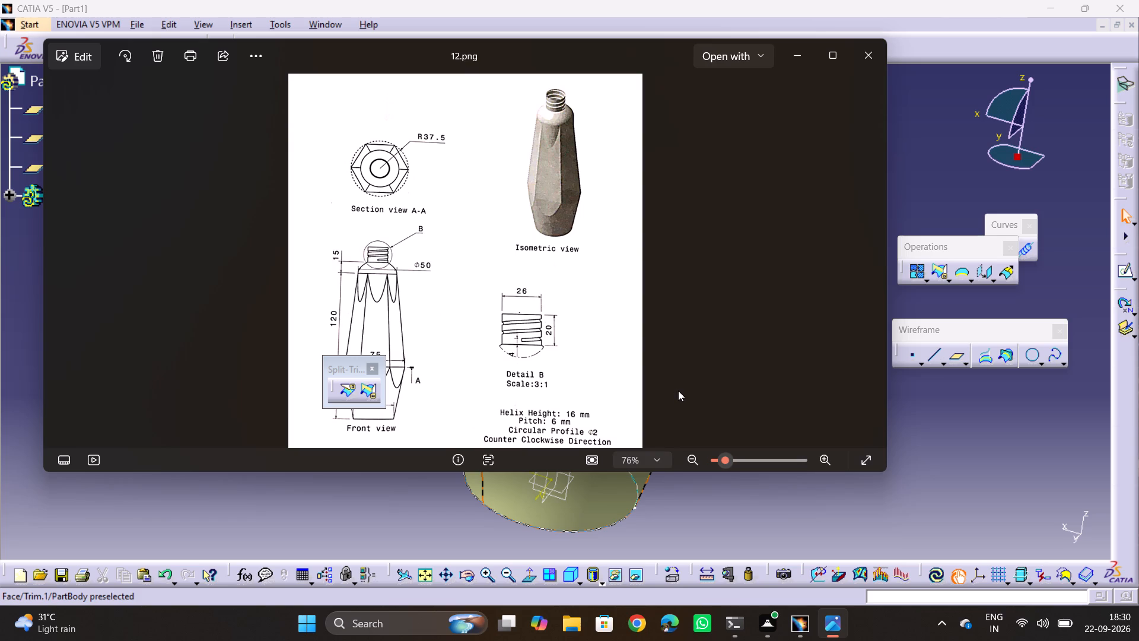
{"action": "key", "text": "alt+Tab"}
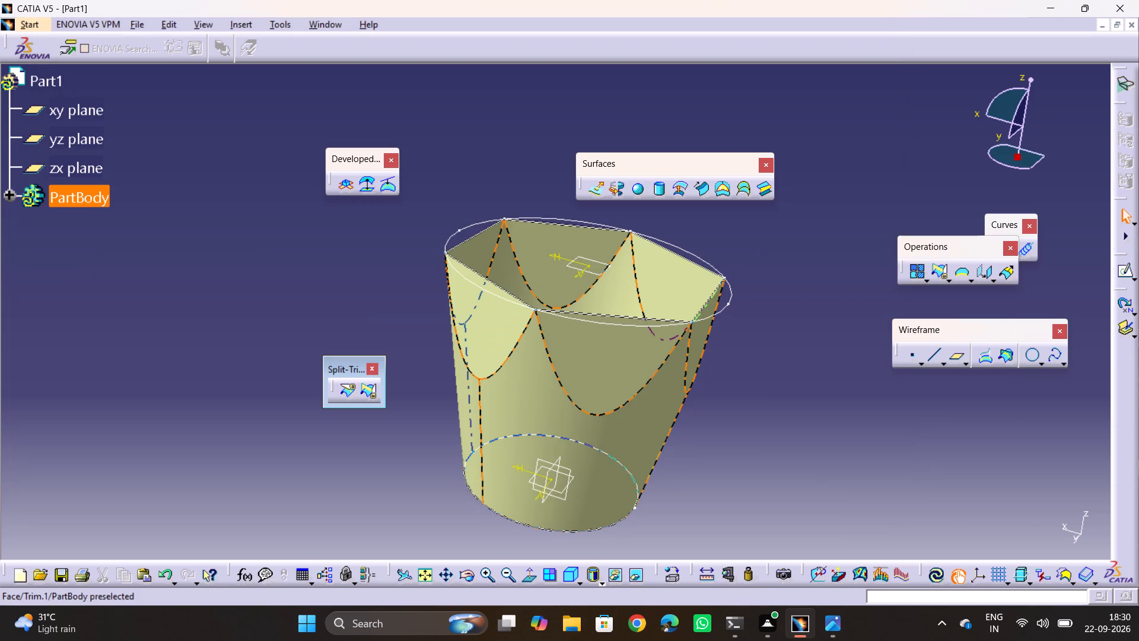
Hide the circle sketches around the upper rim and at the base of the trimmed surface.
{"action": "left_click", "coordinate": [454, 240]}
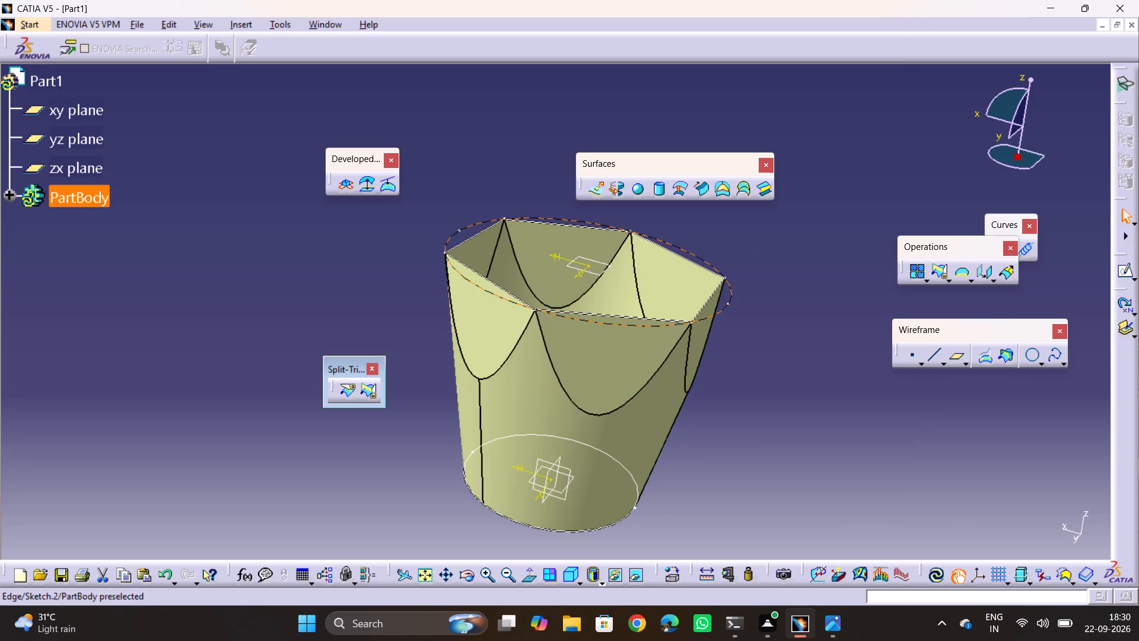
{"action": "right_click", "coordinate": [454, 240]}
{"action": "left_click", "coordinate": [486, 287]}
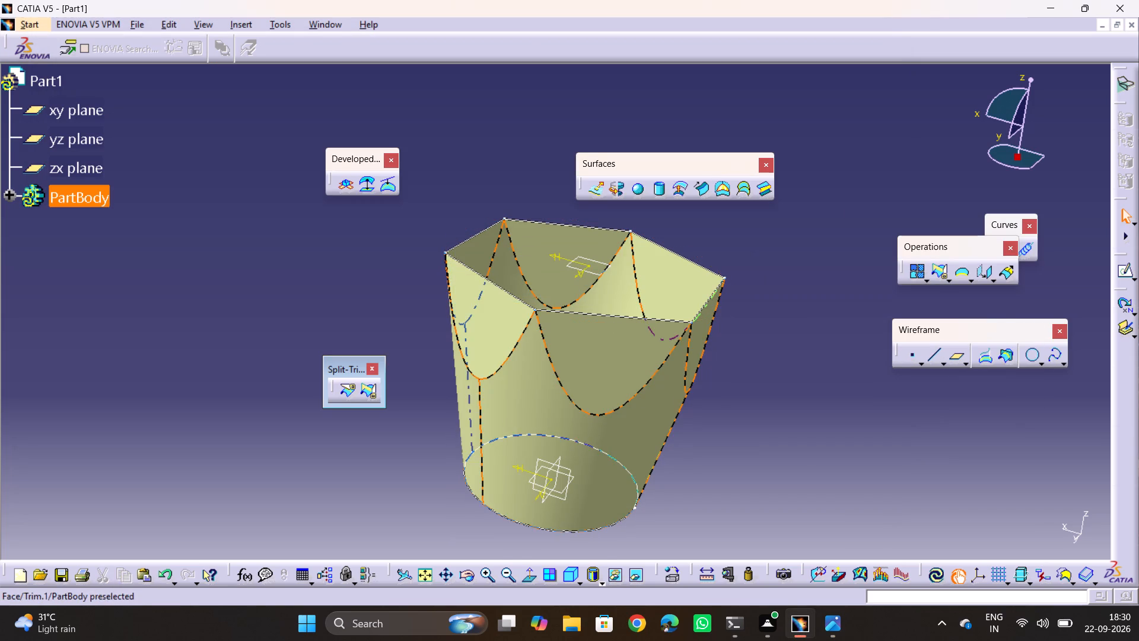
{"action": "left_click", "coordinate": [495, 437]}
{"action": "right_click", "coordinate": [495, 437]}
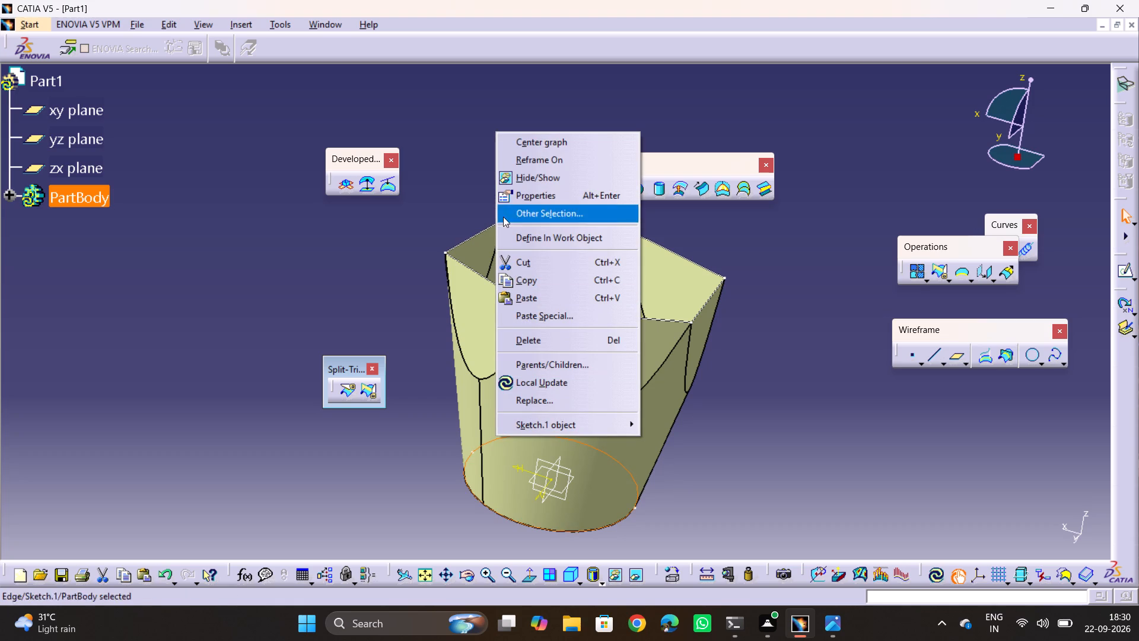
{"action": "left_click", "coordinate": [517, 184]}
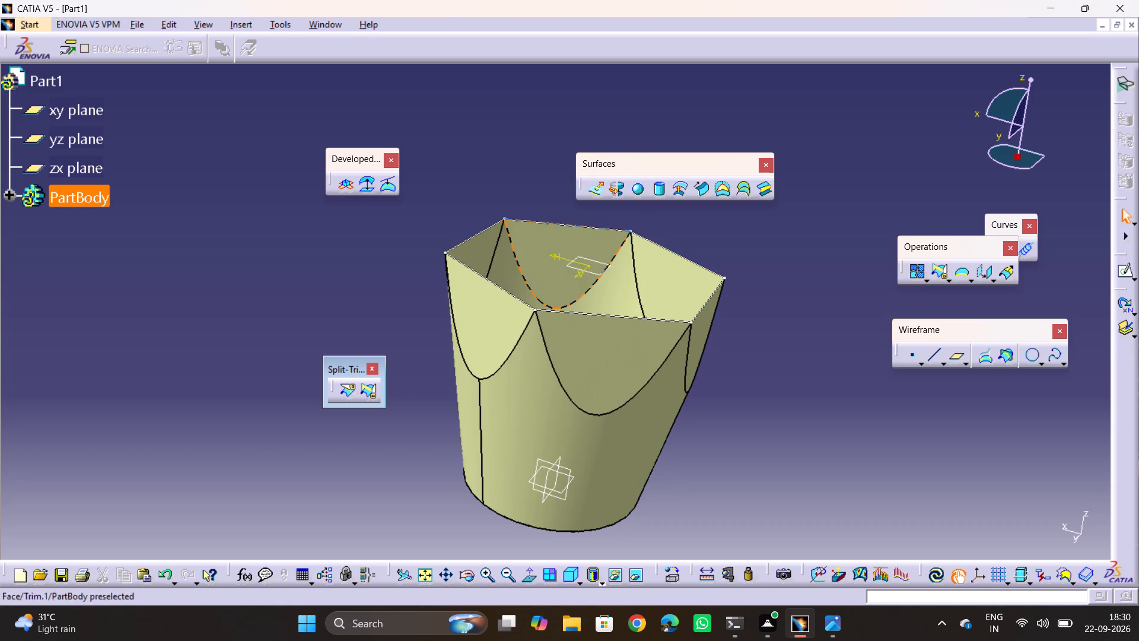
Open a new sketch on the plane at the upper hexagonal rim.
{"action": "left_click", "coordinate": [599, 275]}
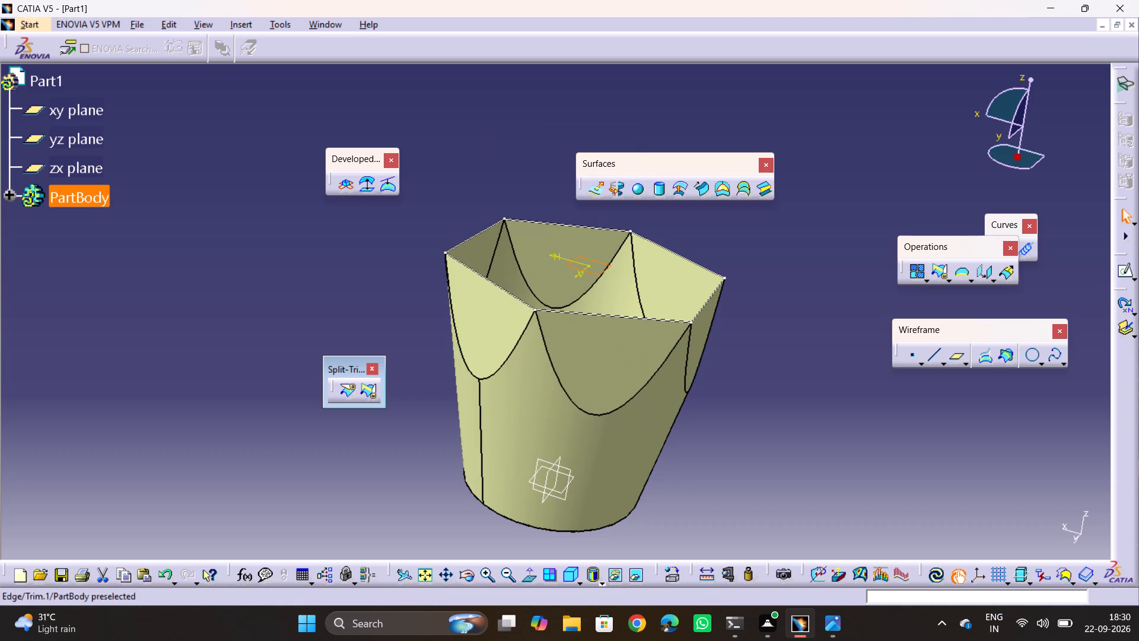
{"action": "left_click", "coordinate": [1119, 274]}
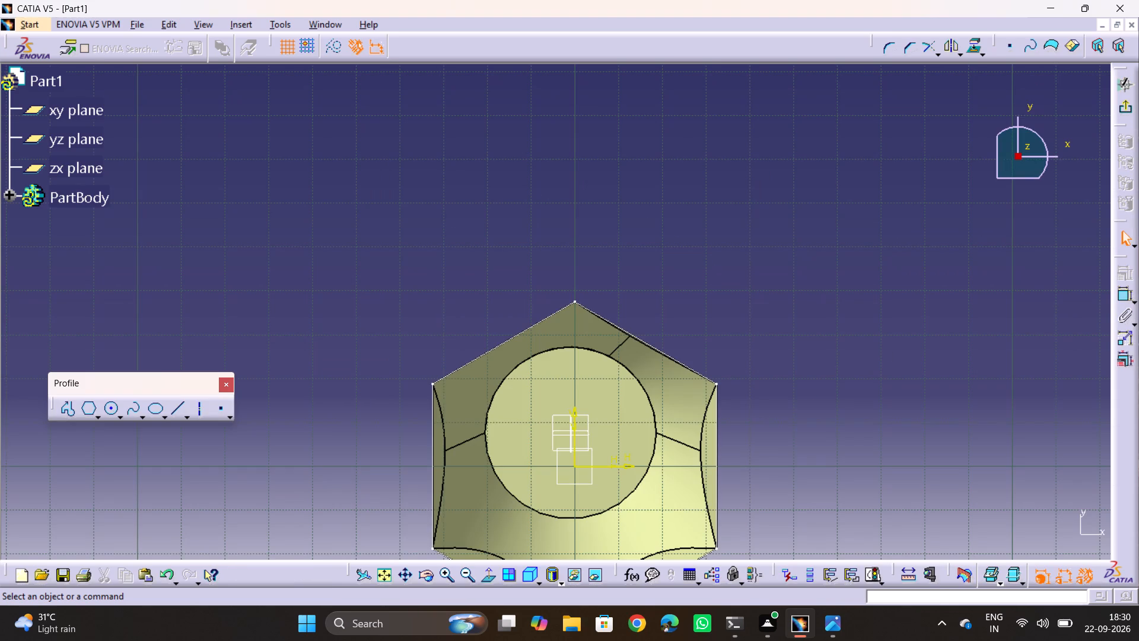
{"action": "middle_click_drag", "start_coordinate": [358, 376], "coordinate": [355, 271]}
{"action": "left_click", "coordinate": [378, 577]}
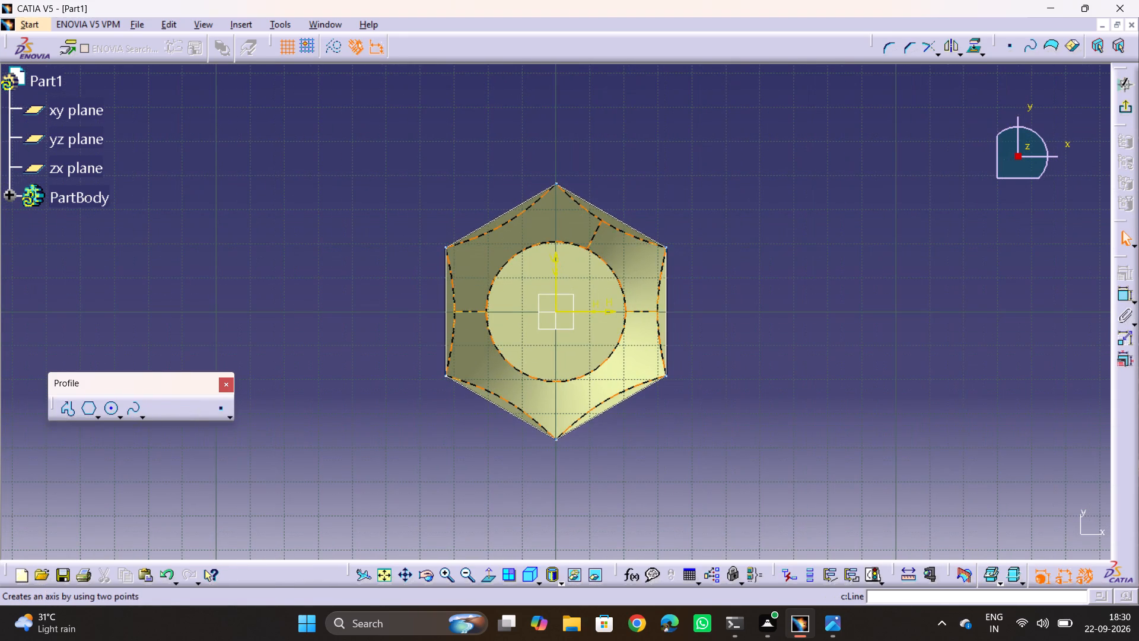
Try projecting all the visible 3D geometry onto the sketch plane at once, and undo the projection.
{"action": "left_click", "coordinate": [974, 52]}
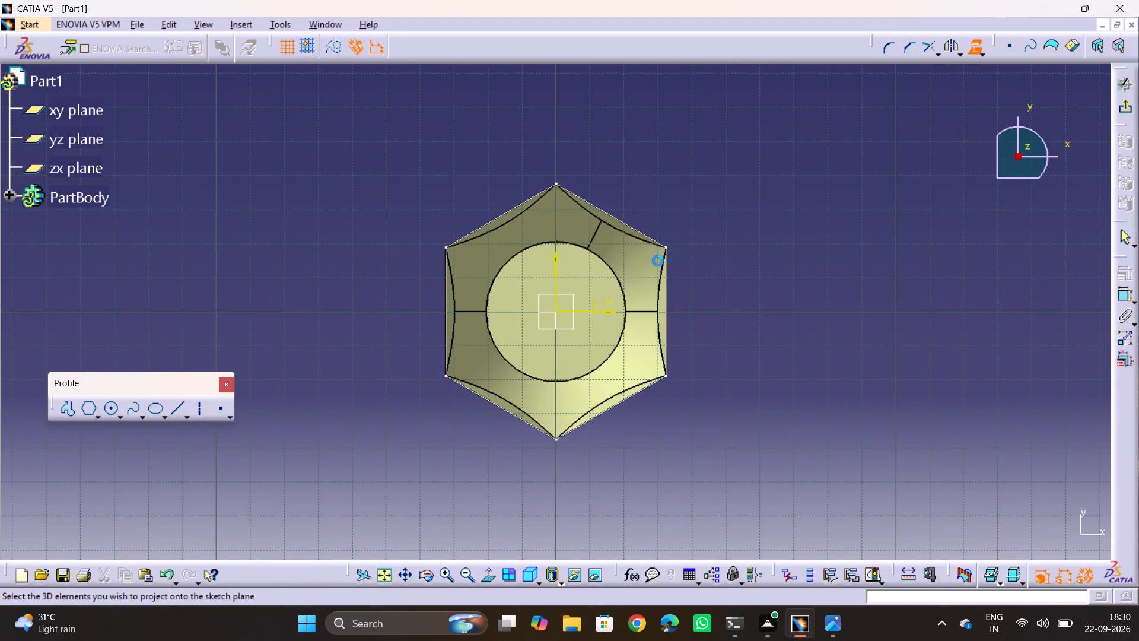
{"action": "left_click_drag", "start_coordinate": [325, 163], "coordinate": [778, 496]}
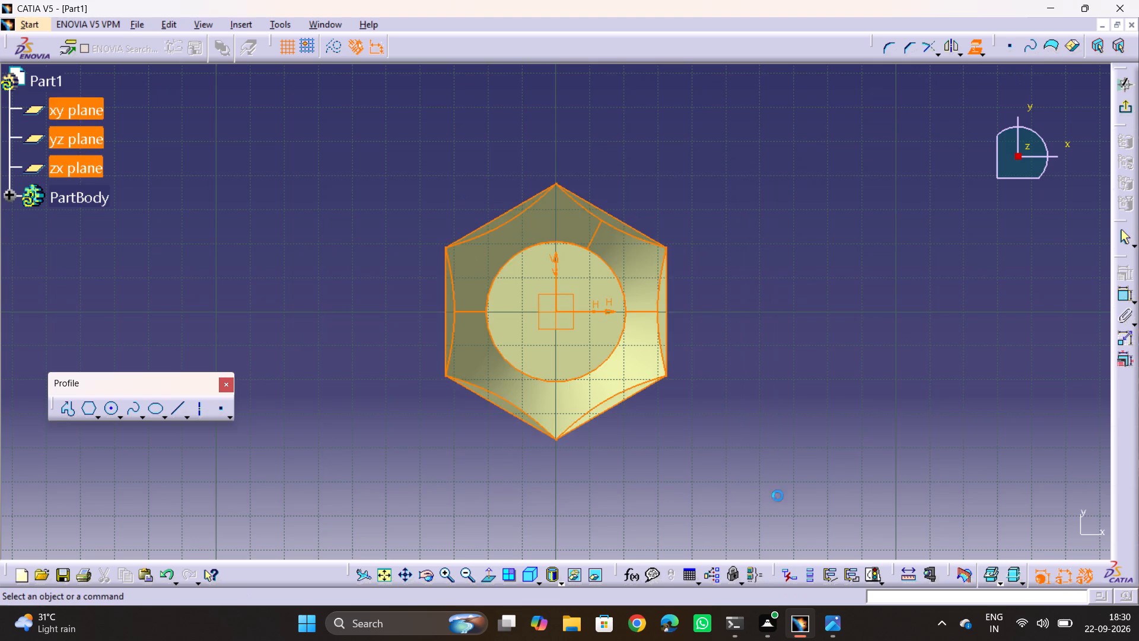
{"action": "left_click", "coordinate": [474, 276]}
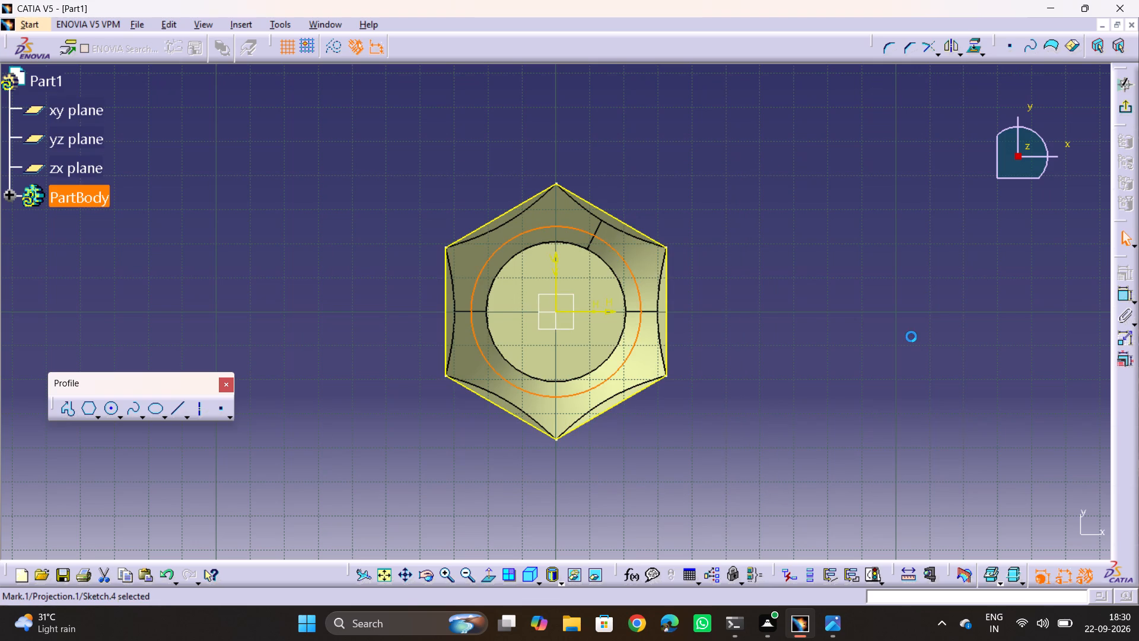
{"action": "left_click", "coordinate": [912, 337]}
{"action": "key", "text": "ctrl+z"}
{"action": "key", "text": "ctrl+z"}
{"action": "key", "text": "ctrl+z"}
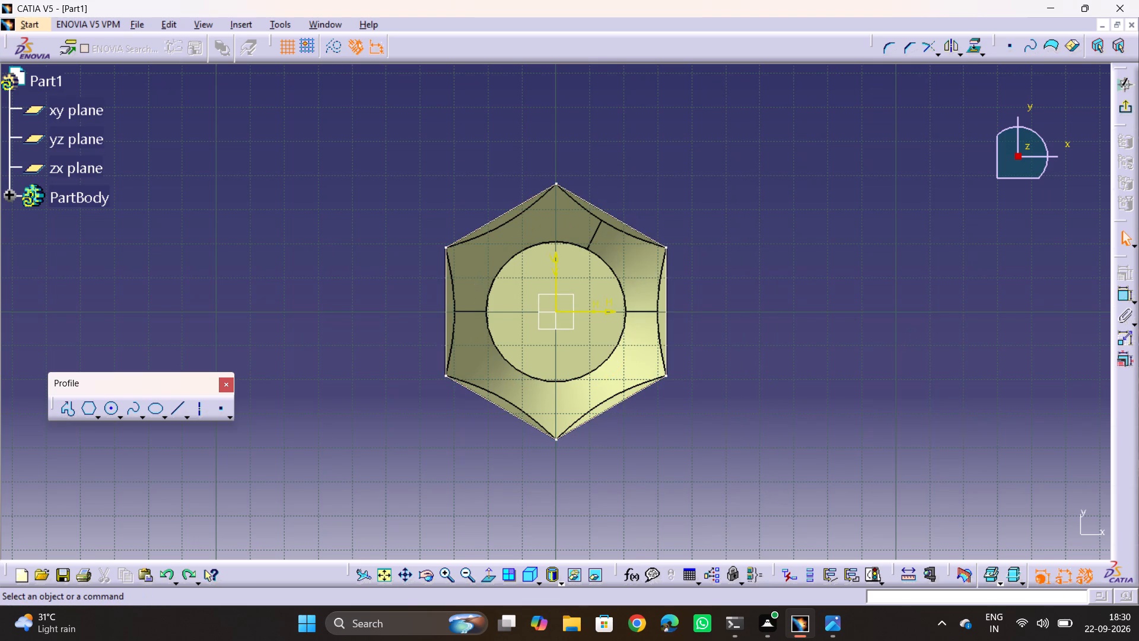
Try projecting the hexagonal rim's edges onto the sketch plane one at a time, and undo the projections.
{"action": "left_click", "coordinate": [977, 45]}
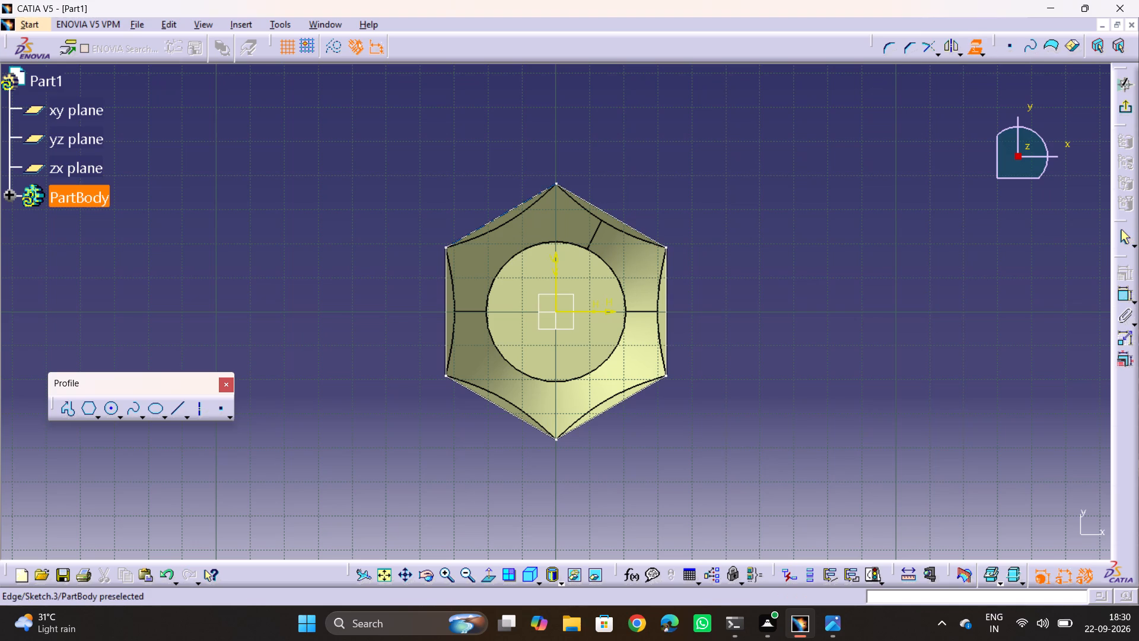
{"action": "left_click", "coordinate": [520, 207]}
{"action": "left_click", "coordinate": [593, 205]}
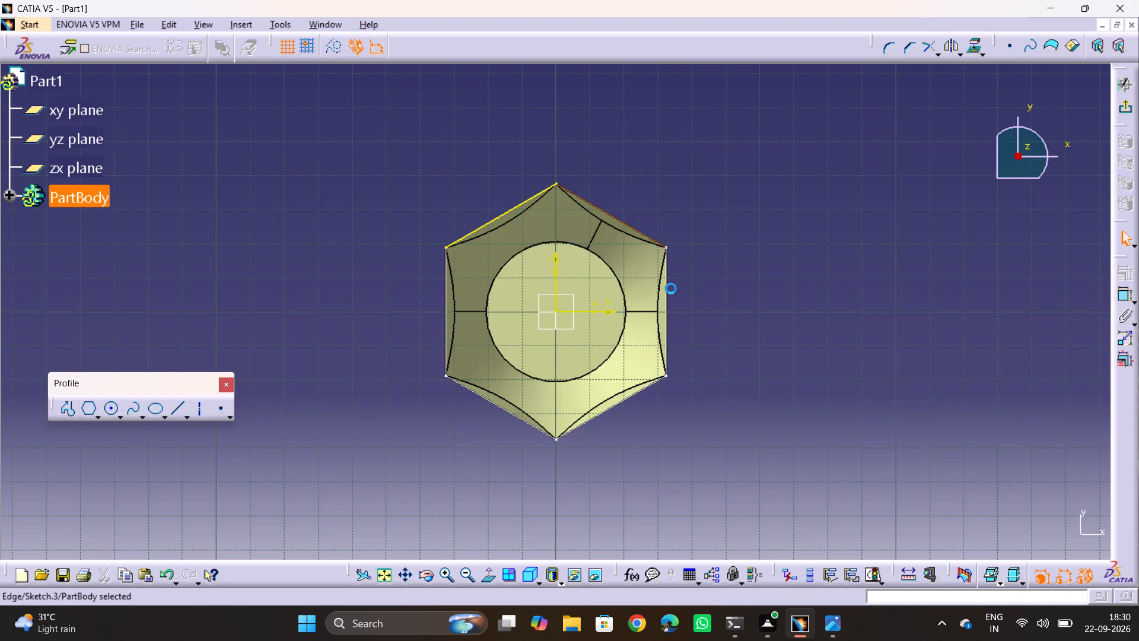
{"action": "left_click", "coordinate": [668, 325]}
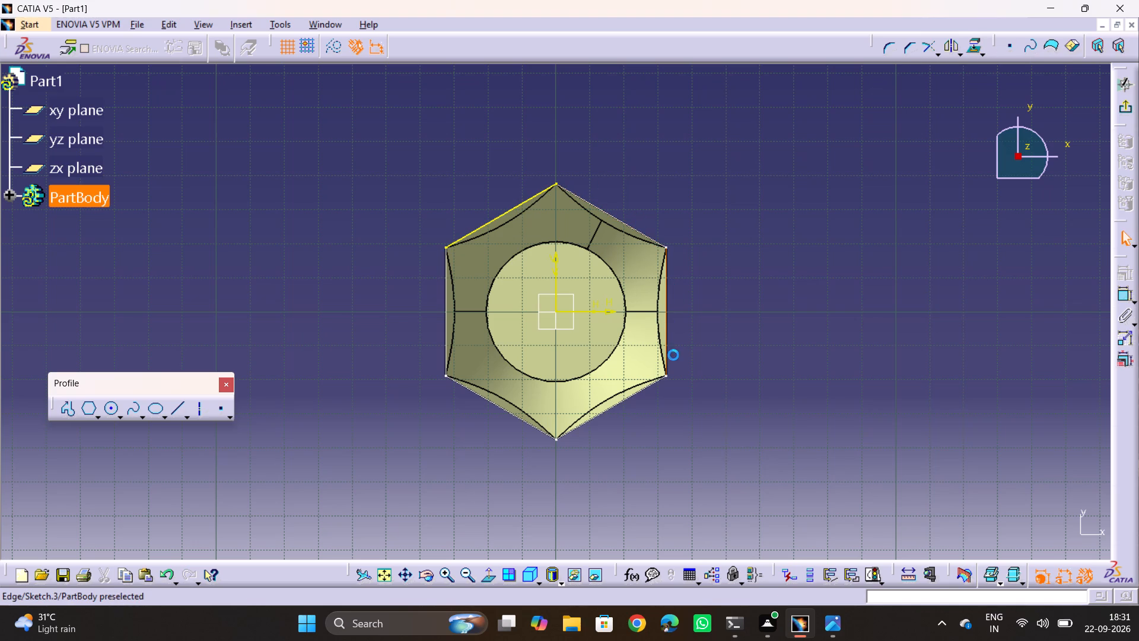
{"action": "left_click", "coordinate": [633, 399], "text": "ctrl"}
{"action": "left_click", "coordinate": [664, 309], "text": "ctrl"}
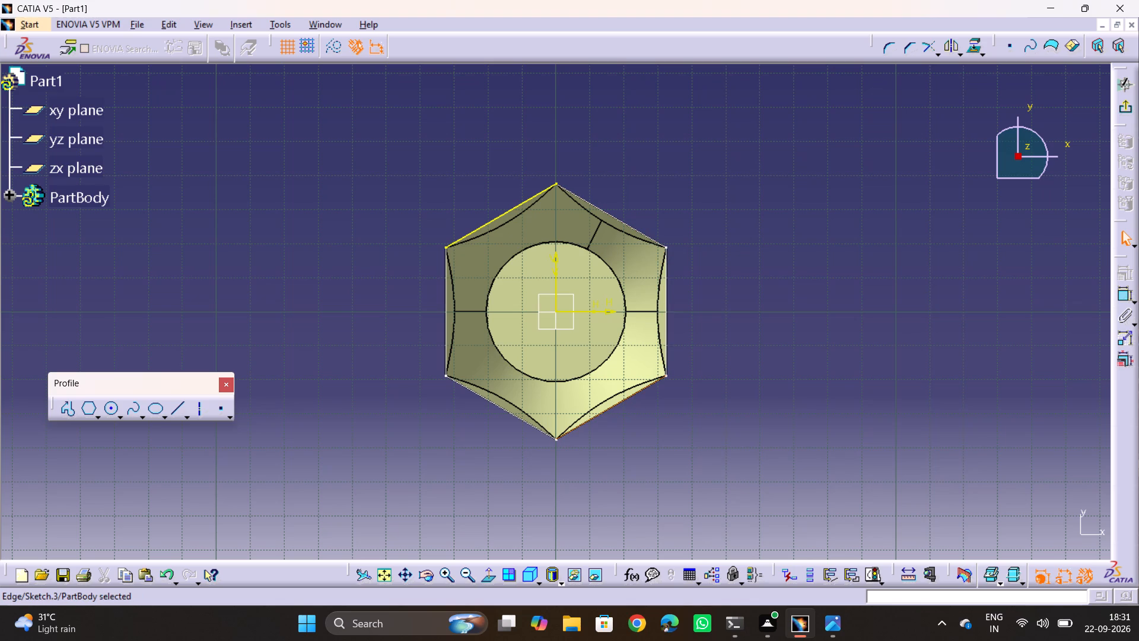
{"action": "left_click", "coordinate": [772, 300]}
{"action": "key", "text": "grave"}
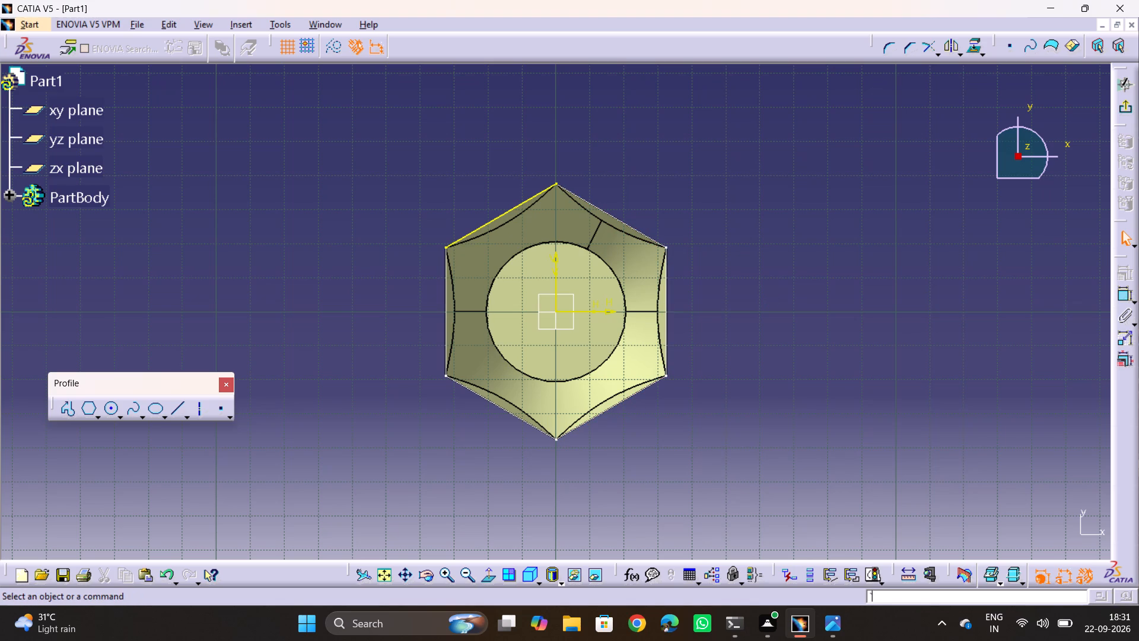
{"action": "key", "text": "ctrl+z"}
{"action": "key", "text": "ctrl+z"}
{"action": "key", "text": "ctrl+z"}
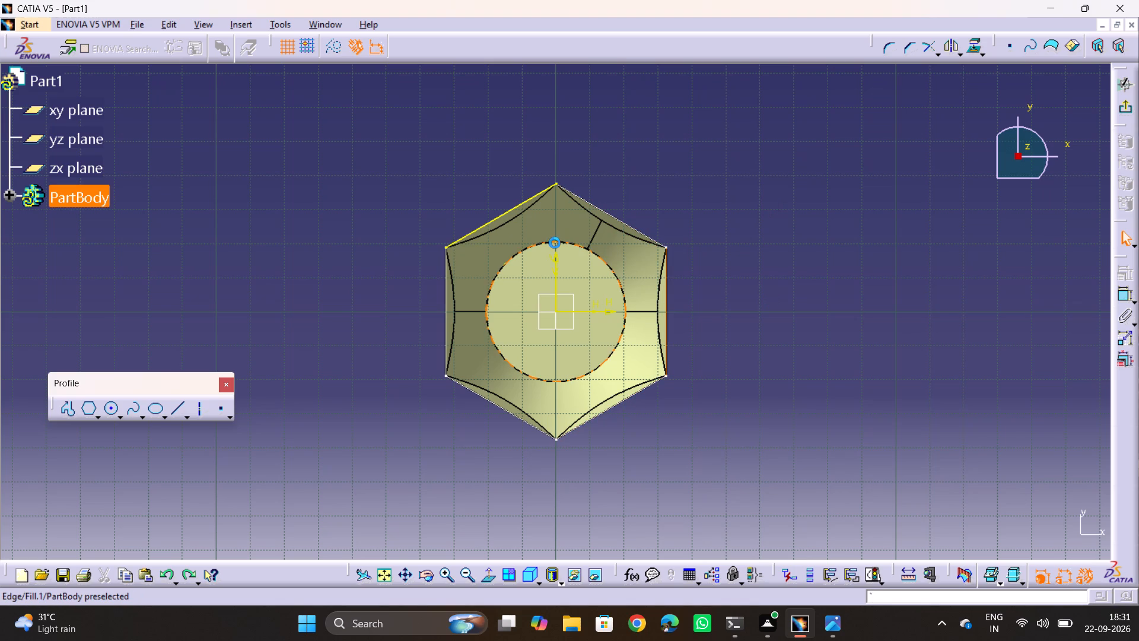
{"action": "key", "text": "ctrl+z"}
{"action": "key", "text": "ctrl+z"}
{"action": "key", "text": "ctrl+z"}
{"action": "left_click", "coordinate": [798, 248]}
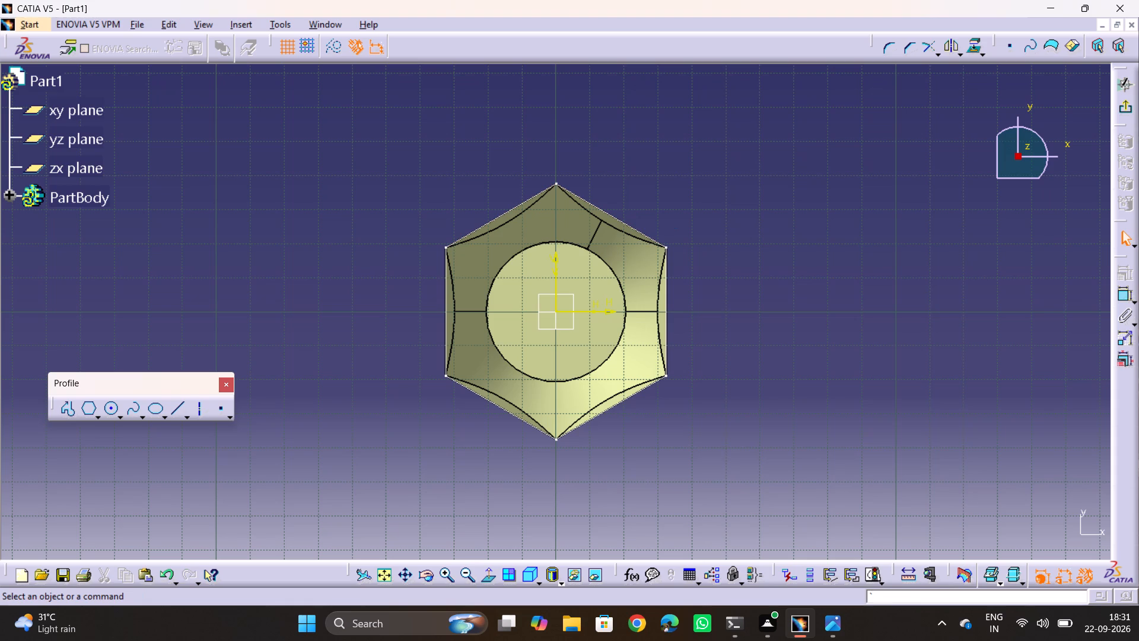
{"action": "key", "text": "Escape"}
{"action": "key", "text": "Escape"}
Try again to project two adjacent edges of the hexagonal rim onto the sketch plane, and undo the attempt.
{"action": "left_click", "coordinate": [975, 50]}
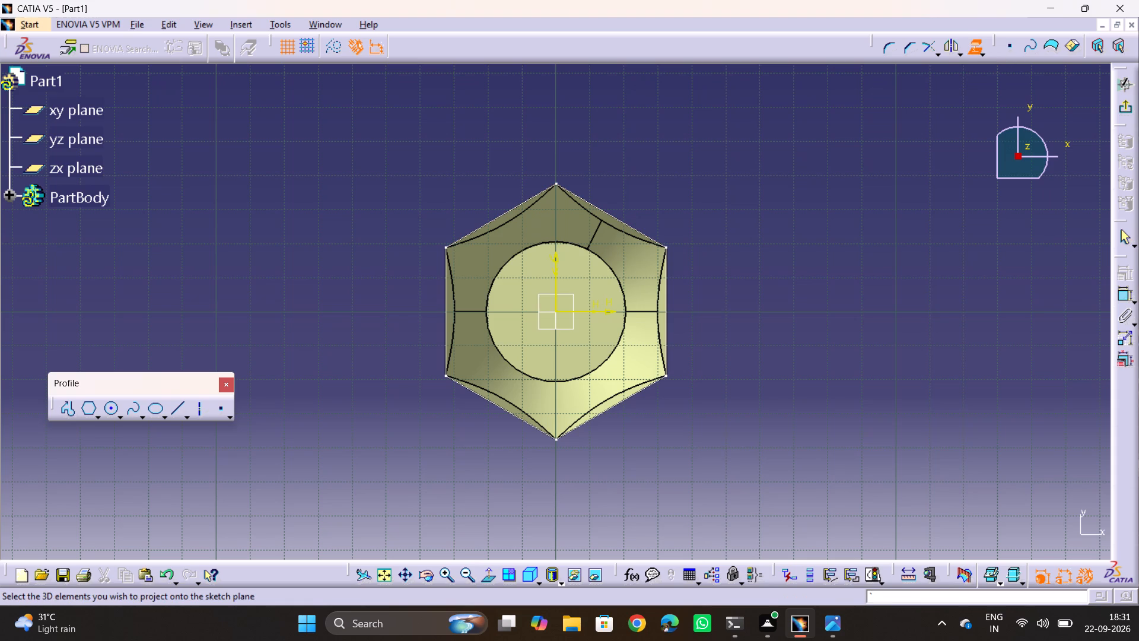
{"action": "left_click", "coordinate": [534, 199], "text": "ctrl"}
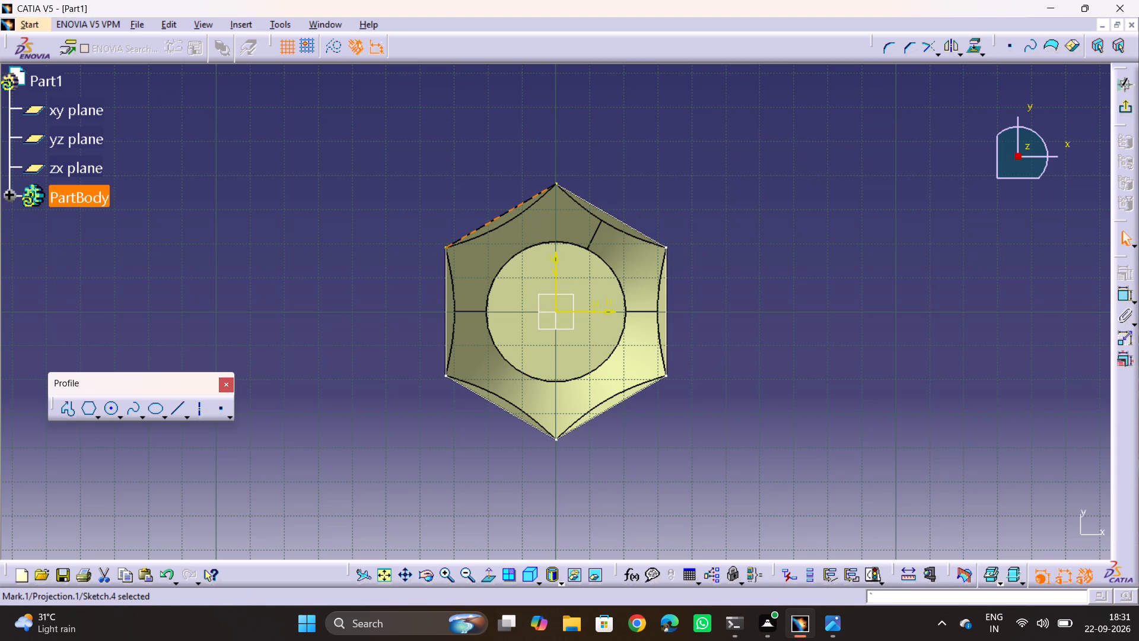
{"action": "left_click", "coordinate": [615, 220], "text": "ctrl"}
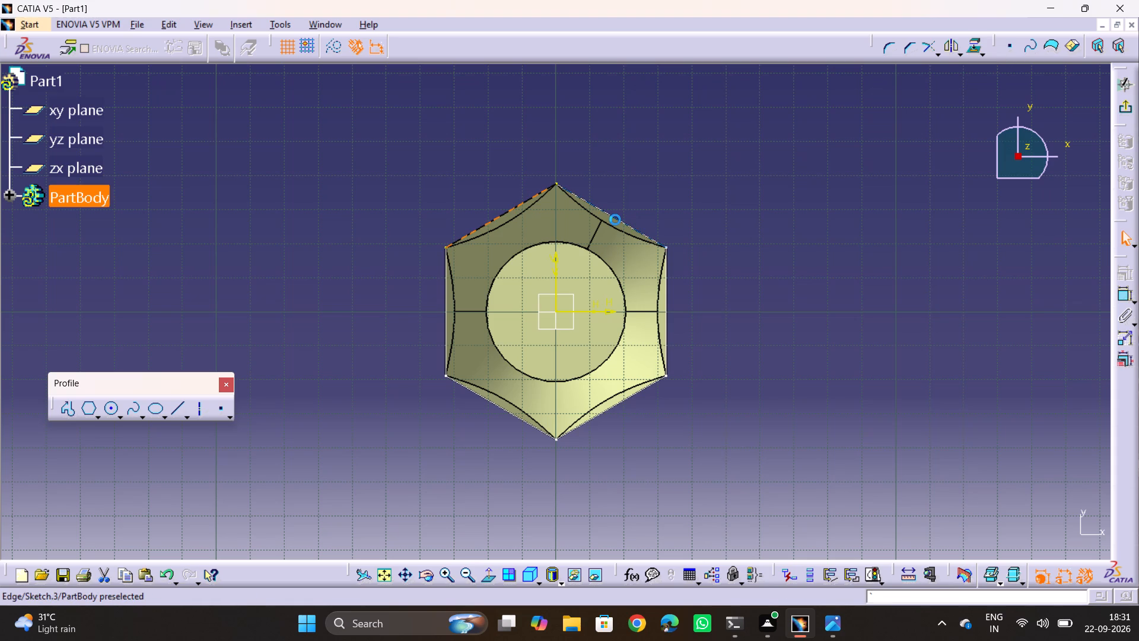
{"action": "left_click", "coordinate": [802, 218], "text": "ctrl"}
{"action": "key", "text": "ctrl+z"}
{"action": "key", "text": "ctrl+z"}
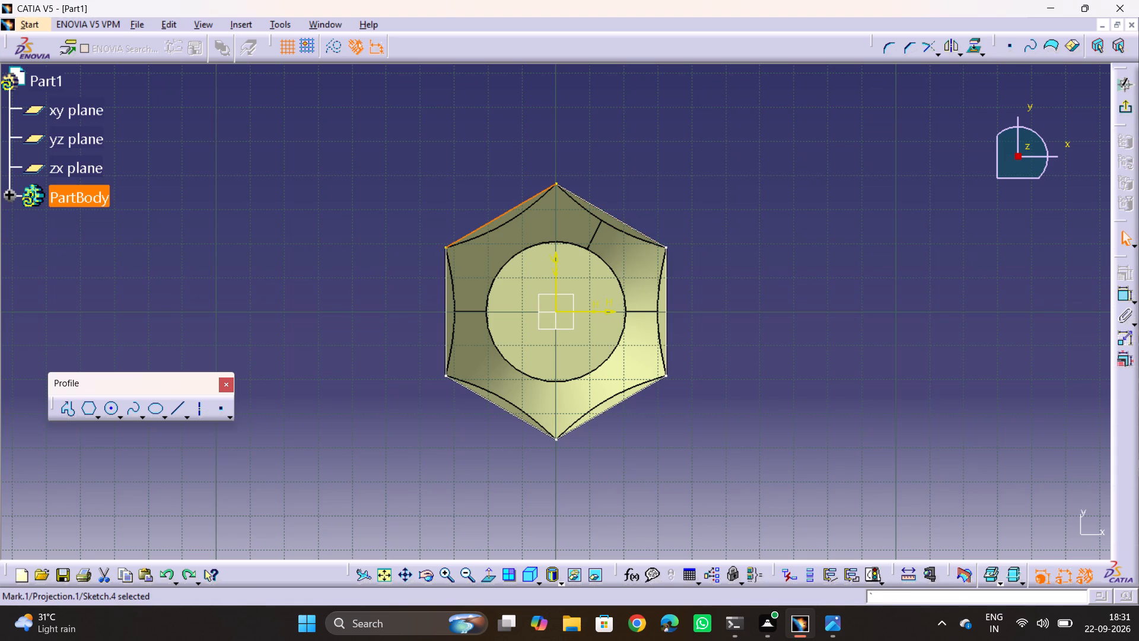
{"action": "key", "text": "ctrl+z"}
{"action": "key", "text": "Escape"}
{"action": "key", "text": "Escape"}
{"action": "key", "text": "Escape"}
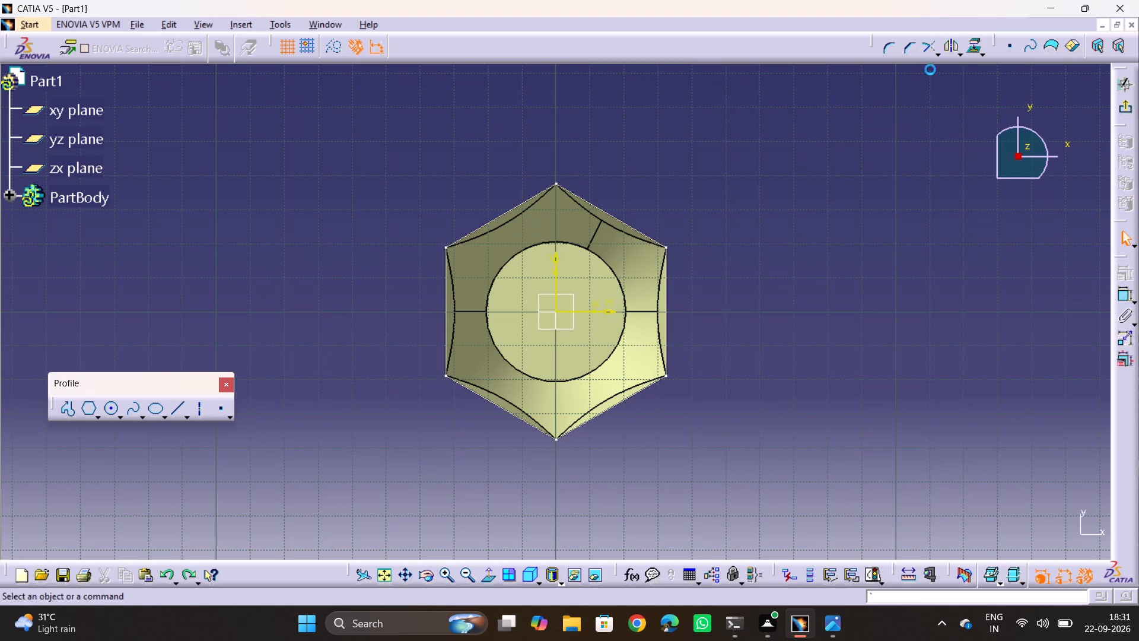
Project all six straight edges of the hexagonal rim onto the sketch plane and exit the sketch.
{"action": "left_click", "coordinate": [981, 42]}
{"action": "left_click", "coordinate": [972, 53]}
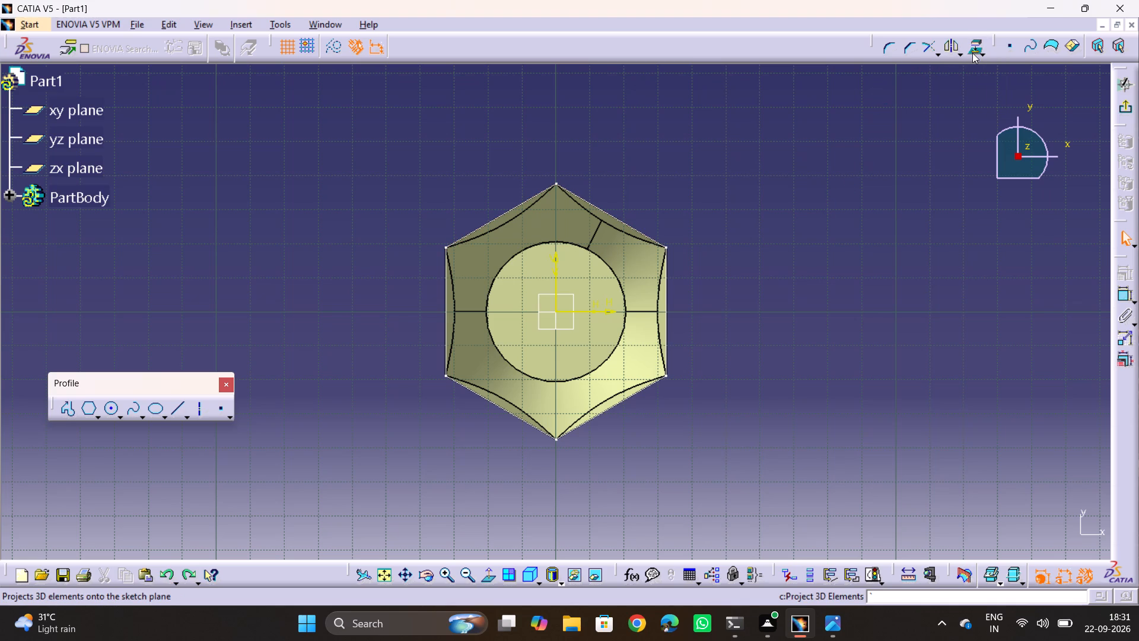
{"action": "double_click", "coordinate": [973, 47]}
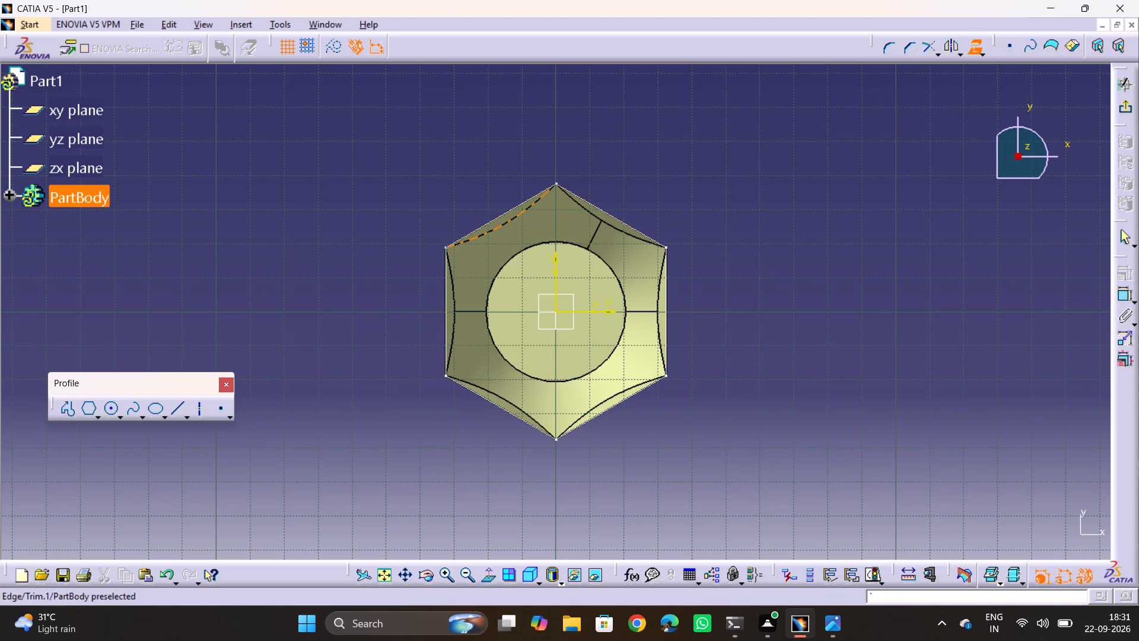
{"action": "left_click", "coordinate": [507, 208], "text": "ctrl"}
{"action": "left_click", "coordinate": [507, 212], "text": "ctrl"}
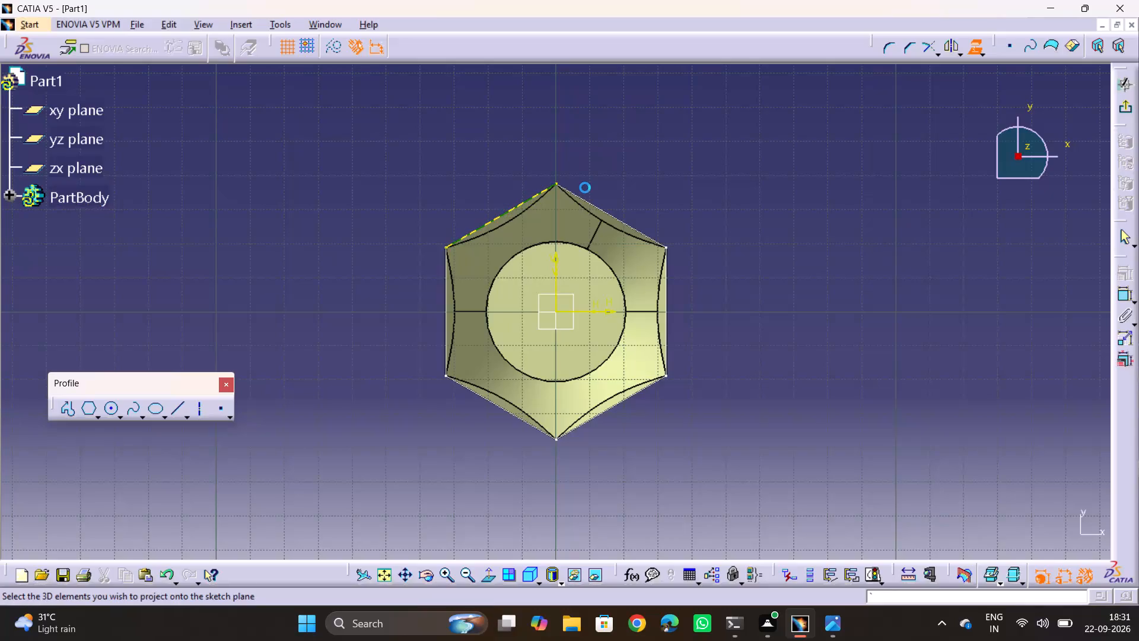
{"action": "left_click", "coordinate": [586, 201], "text": "ctrl"}
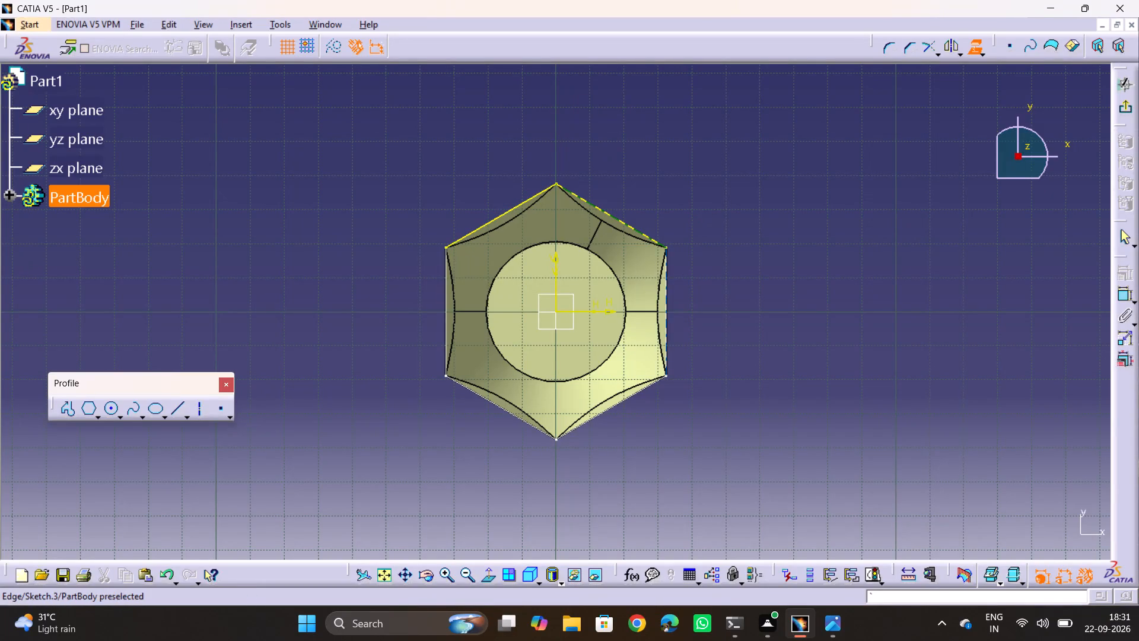
{"action": "left_click", "coordinate": [667, 300], "text": "ctrl"}
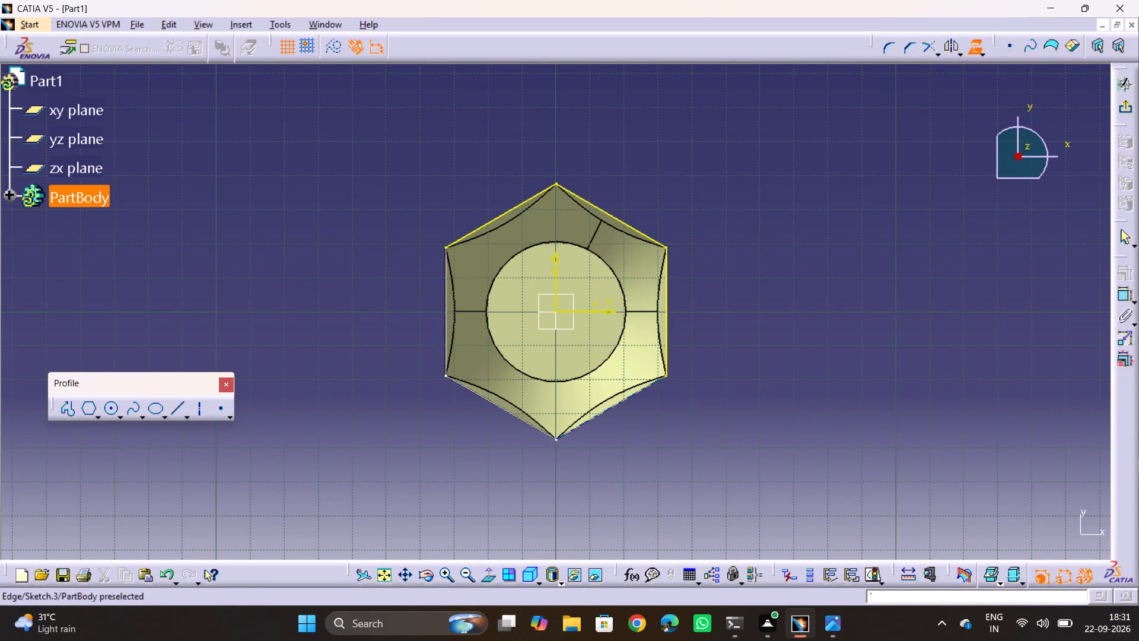
{"action": "left_click", "coordinate": [630, 399], "text": "ctrl"}
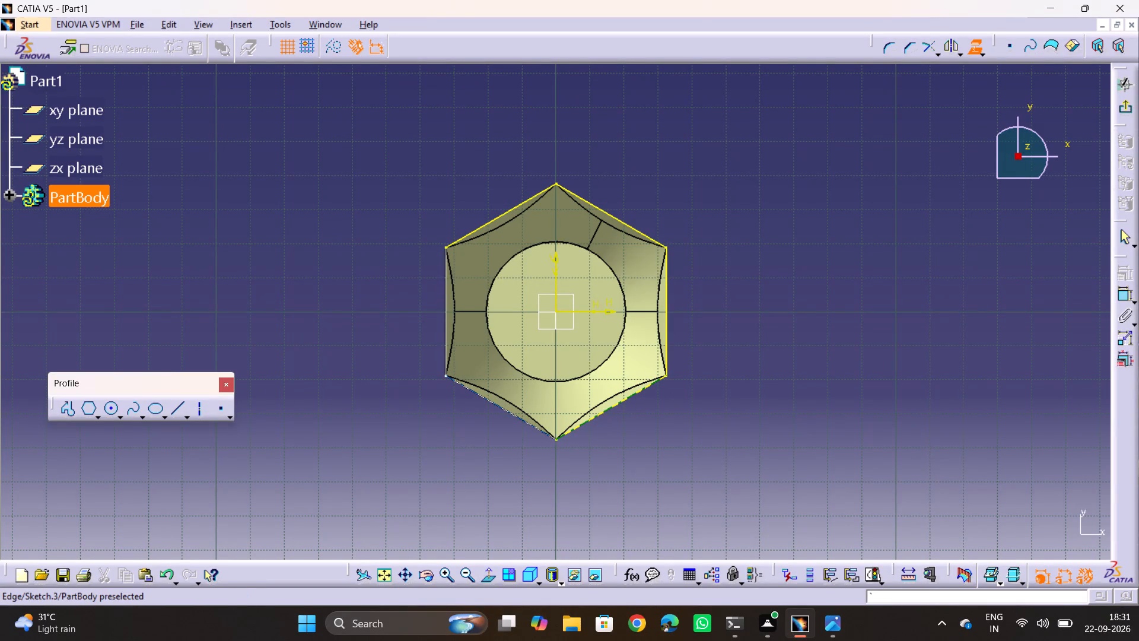
{"action": "left_click", "coordinate": [513, 418], "text": "ctrl"}
{"action": "left_click", "coordinate": [445, 324], "text": "ctrl"}
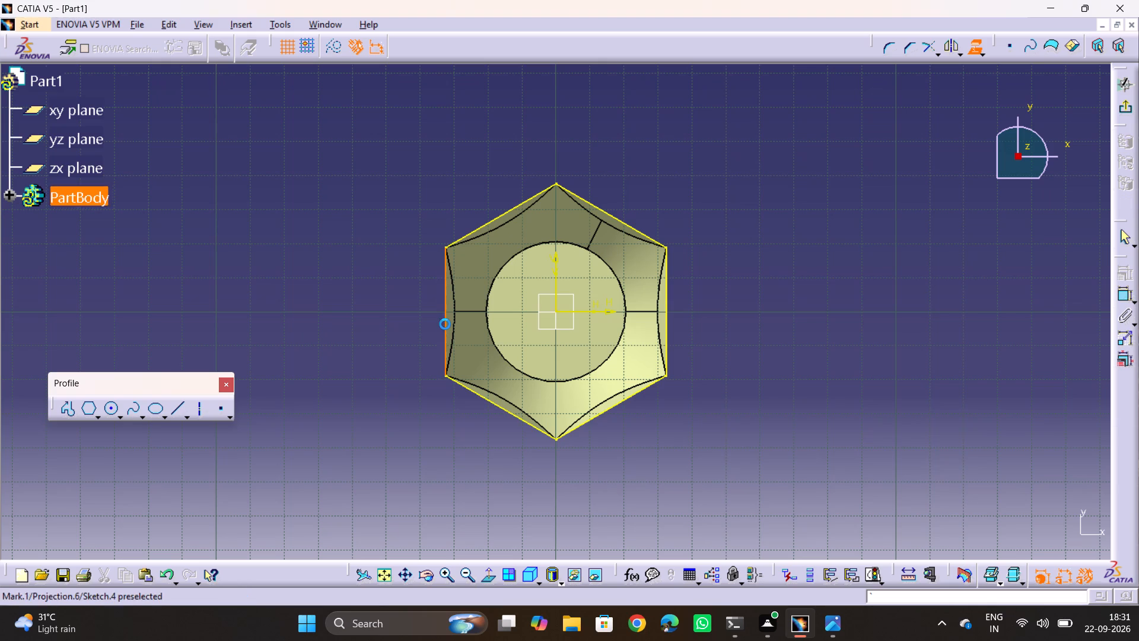
{"action": "left_click", "coordinate": [864, 295]}
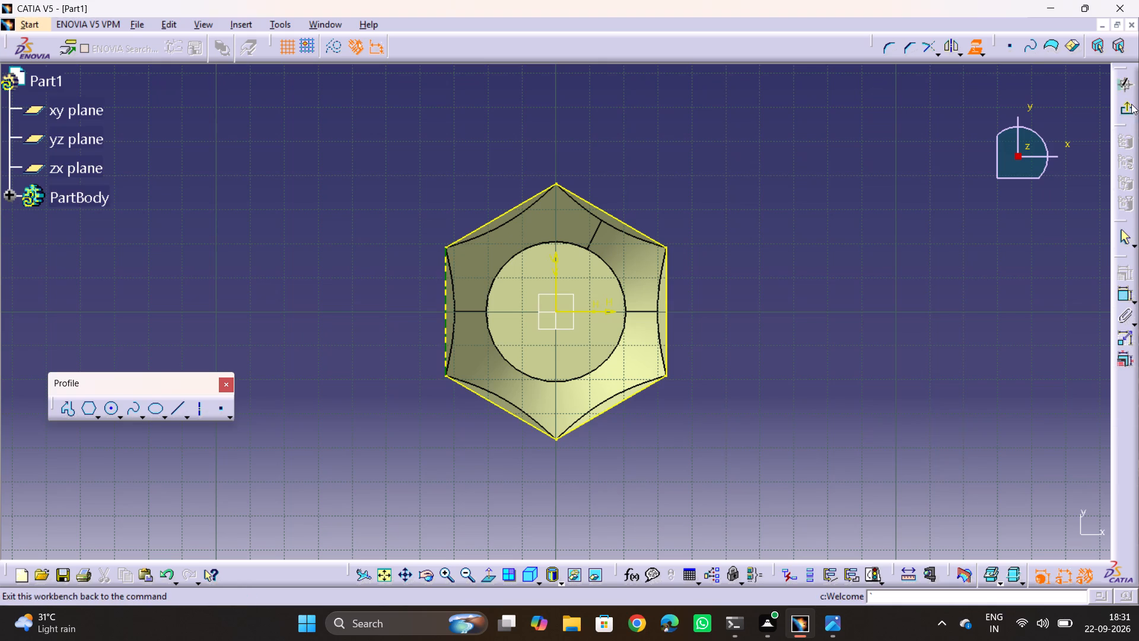
{"action": "left_click", "coordinate": [1130, 110]}
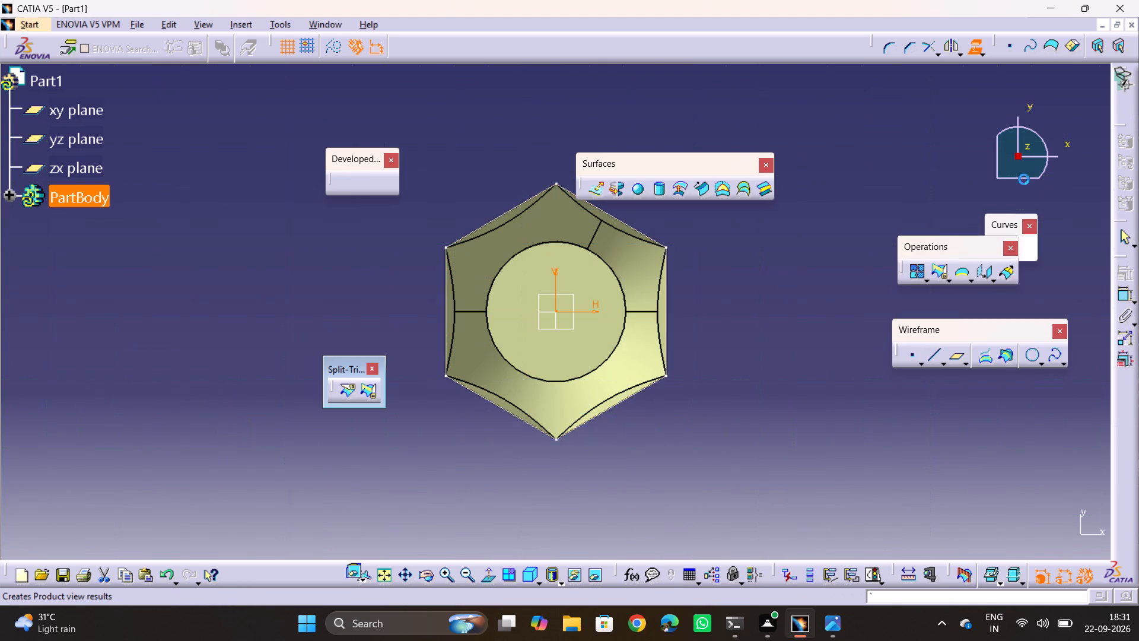
{"action": "left_click", "coordinate": [729, 357]}
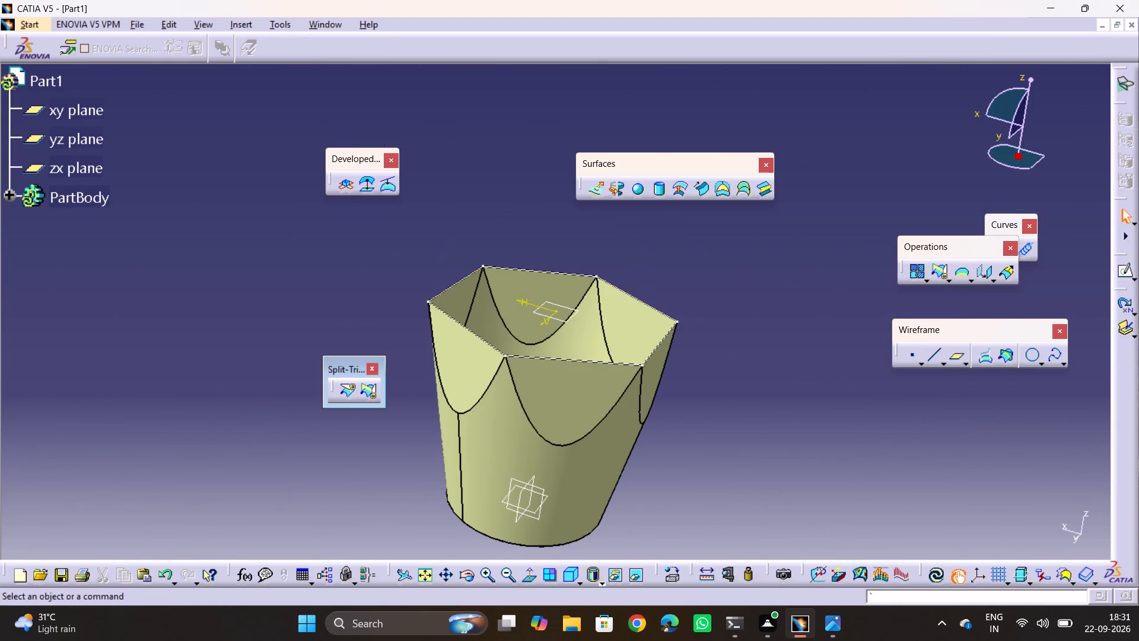
Create a plane offset 120 mm above the hexagonal rim plane, taking the height from drawing 12.
{"action": "left_click", "coordinate": [573, 315]}
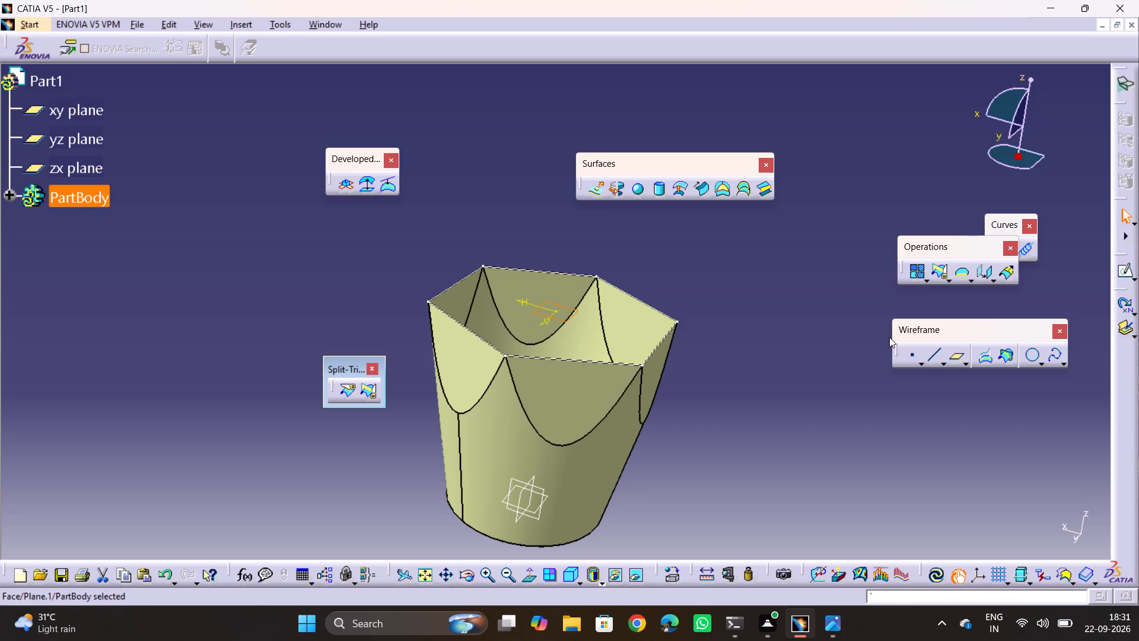
{"action": "left_click", "coordinate": [954, 358]}
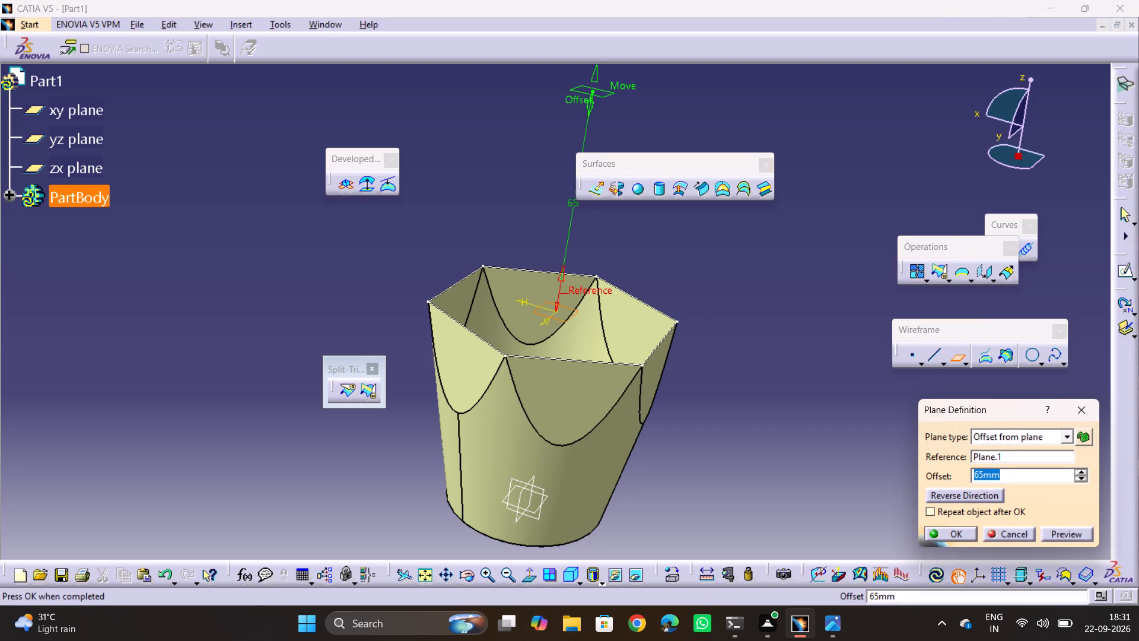
{"action": "key", "text": "alt+Tab"}
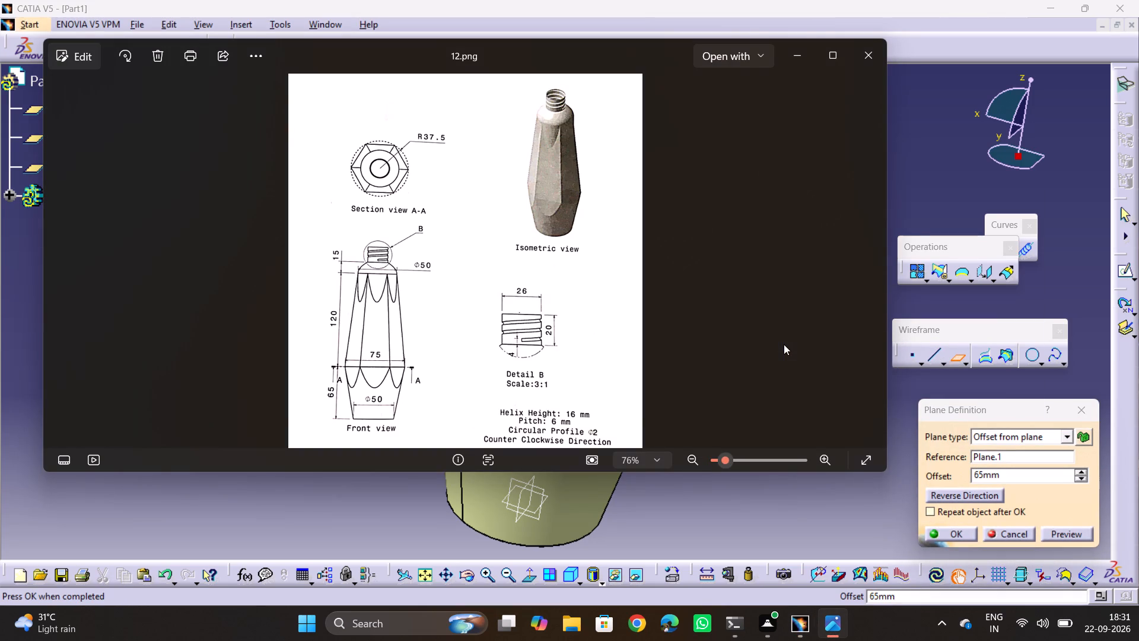
{"action": "key", "text": "alt+Tab"}
{"action": "type", "text": "120"}
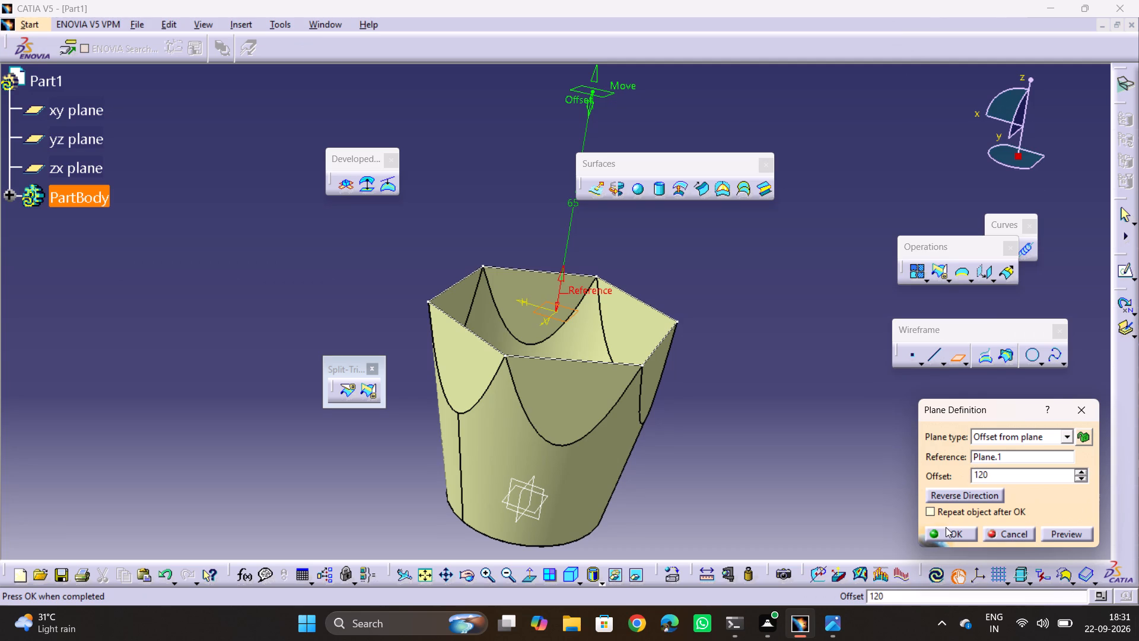
{"action": "key", "text": "Return"}
{"action": "left_click", "coordinate": [827, 373]}
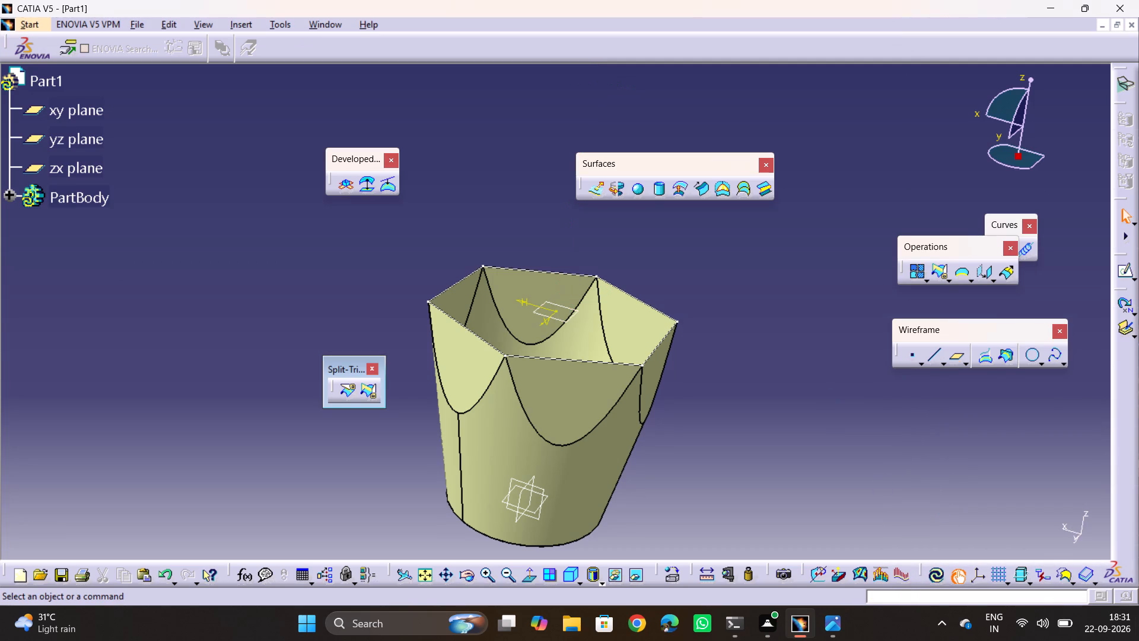
Open a new sketch on the offset plane above the faceted base.
{"action": "middle_click_drag", "start_coordinate": [742, 246], "coordinate": [737, 362], "text": "ctrl"}
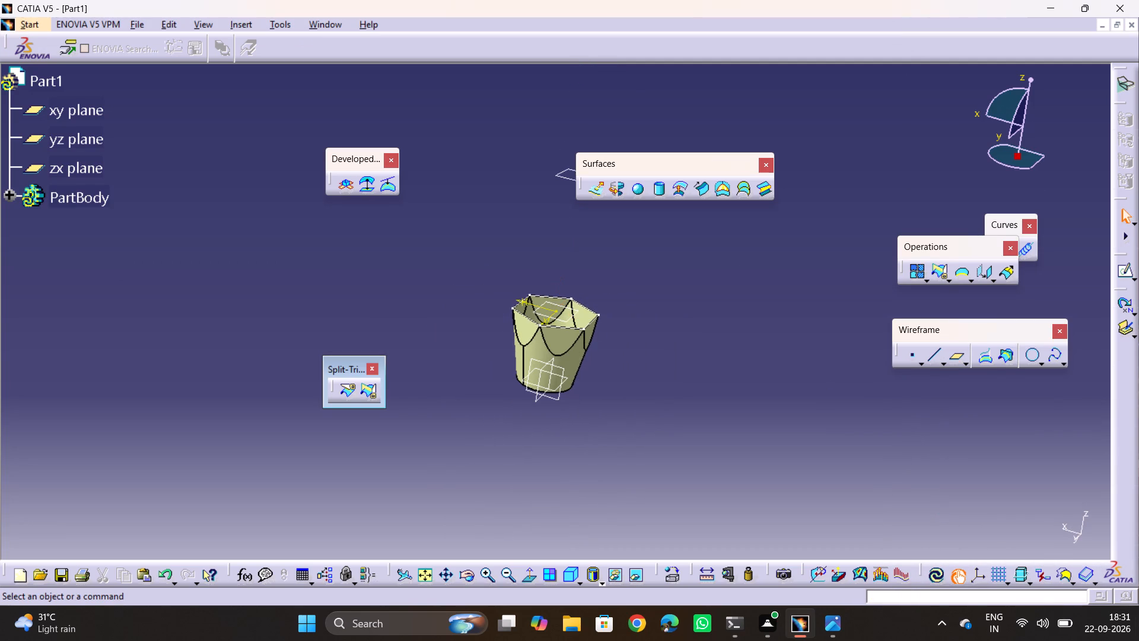
{"action": "middle_click_drag", "start_coordinate": [731, 307], "coordinate": [648, 356]}
{"action": "left_click", "coordinate": [505, 235]}
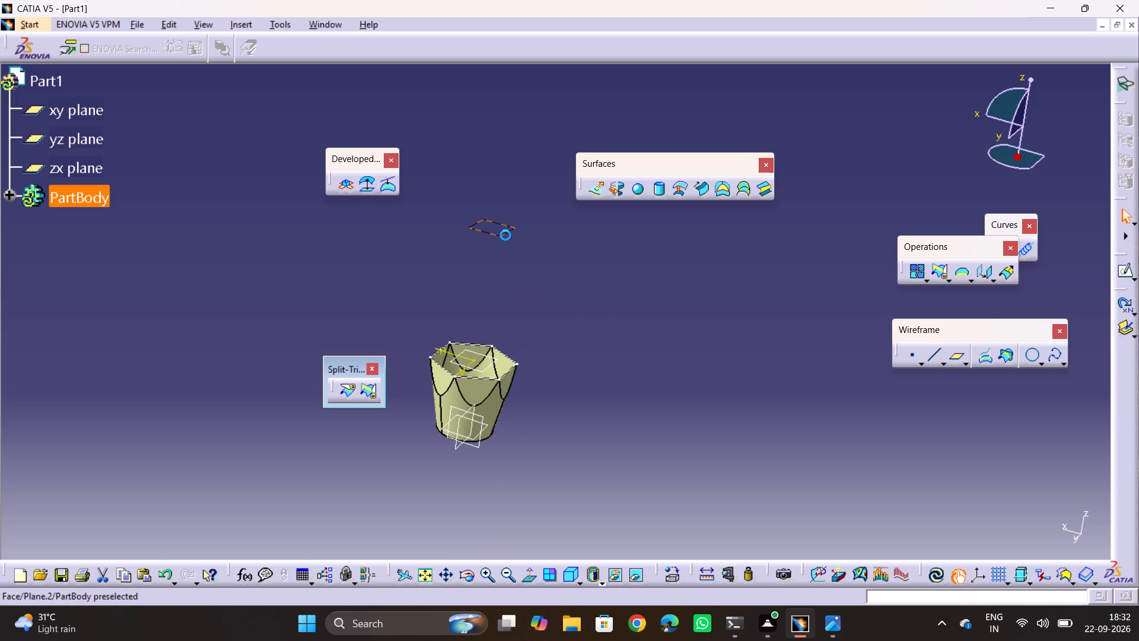
{"action": "left_click", "coordinate": [1126, 269]}
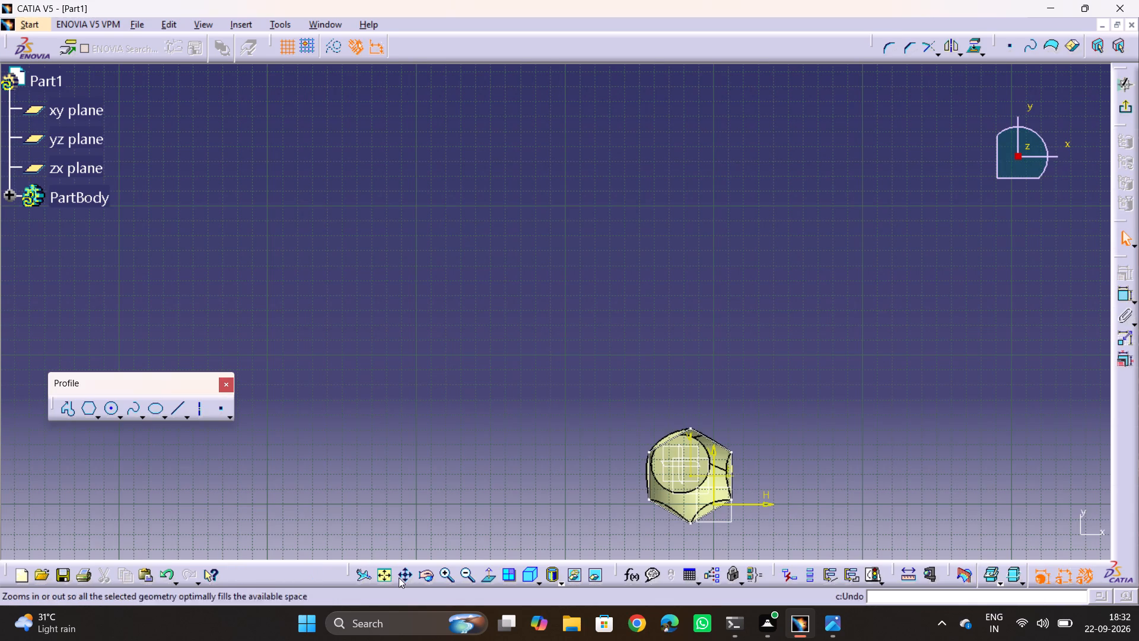
{"action": "left_click", "coordinate": [389, 581]}
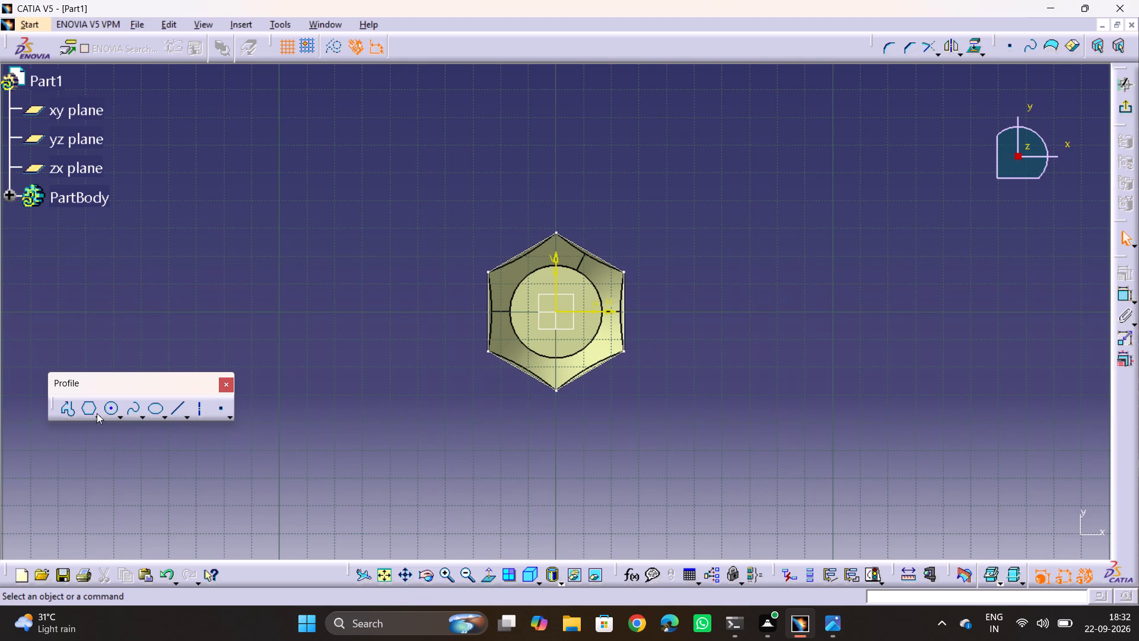
Draw a circle centred on the sketch origin, slightly smaller than the base circle seen behind it.
{"action": "left_click", "coordinate": [113, 407]}
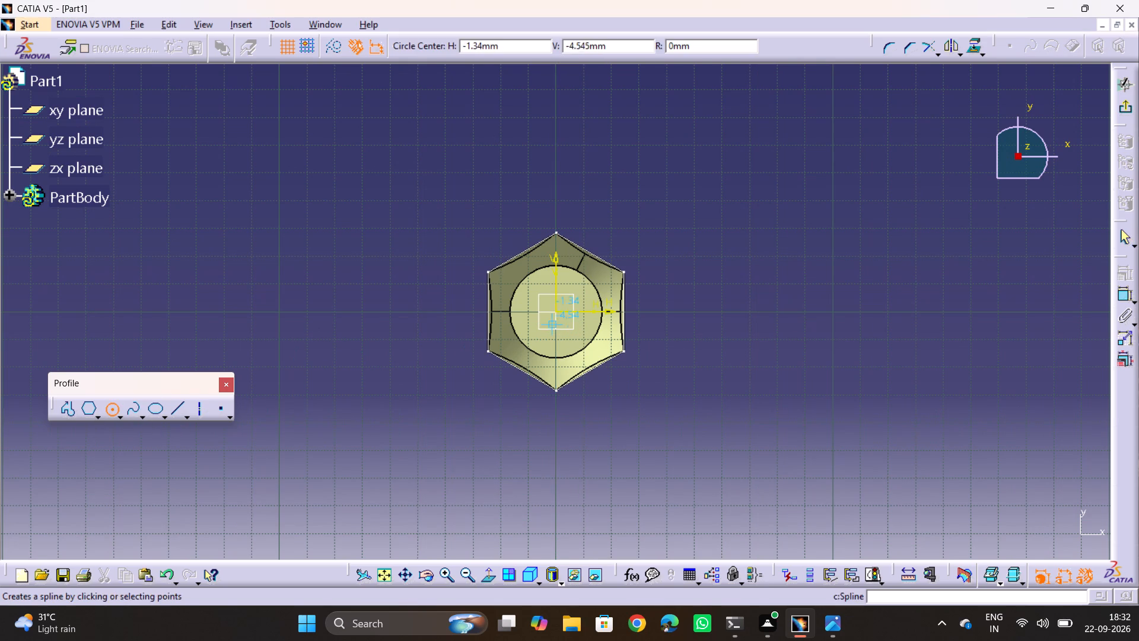
{"action": "left_click", "coordinate": [555, 312]}
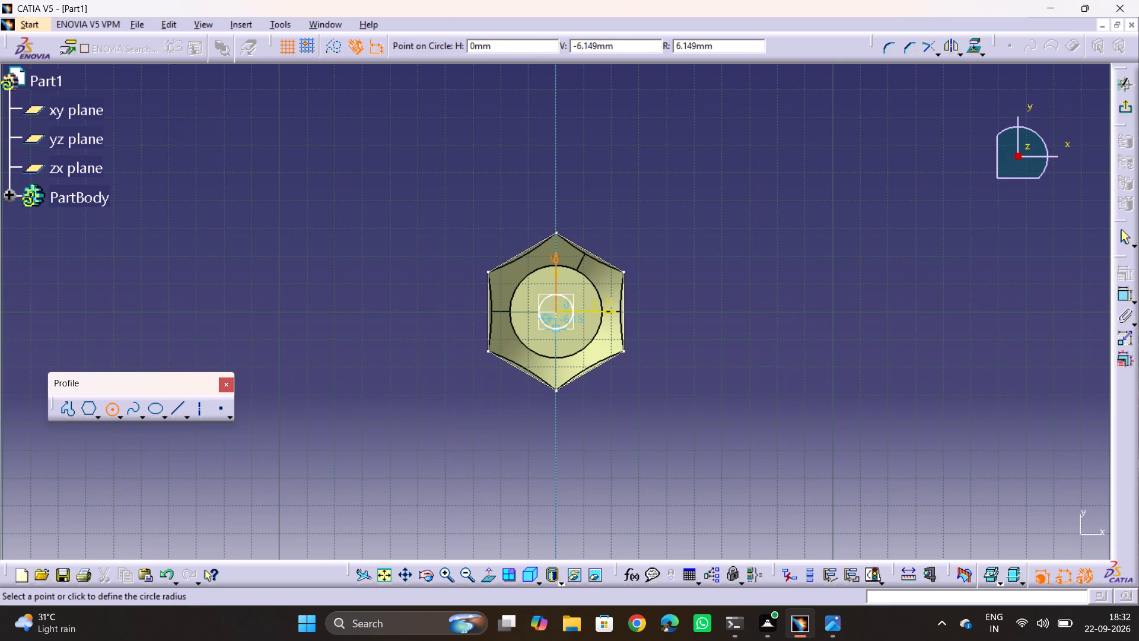
{"action": "left_click", "coordinate": [559, 351]}
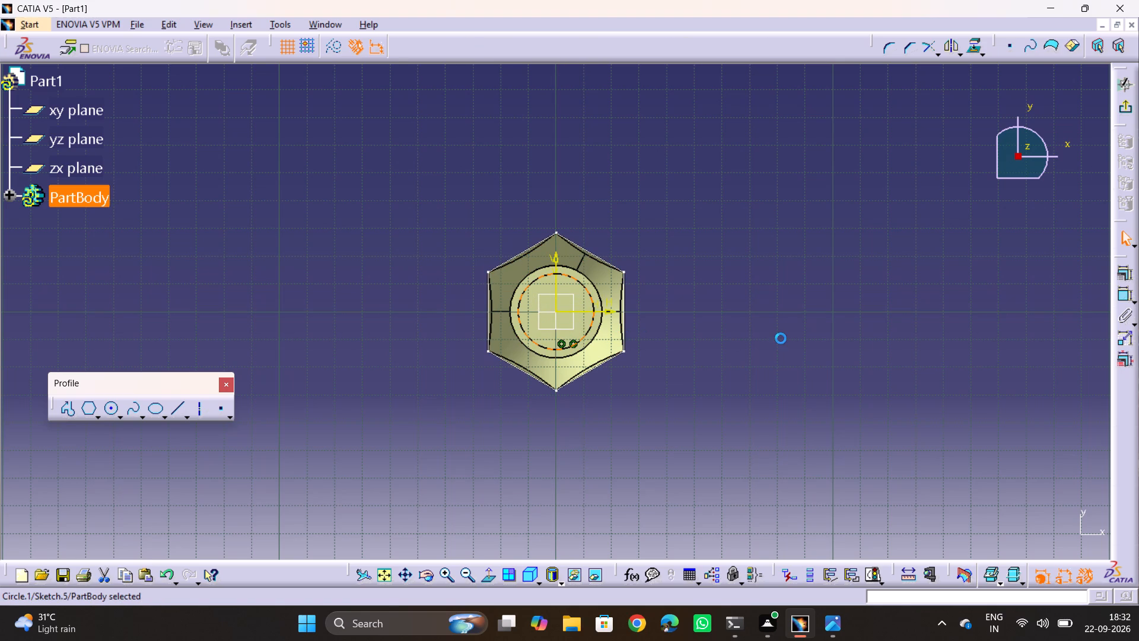
Check the upper body's top diameter in drawing 12 and add a diameter dimension to the sketched circle.
{"action": "key", "text": "alt+Tab"}
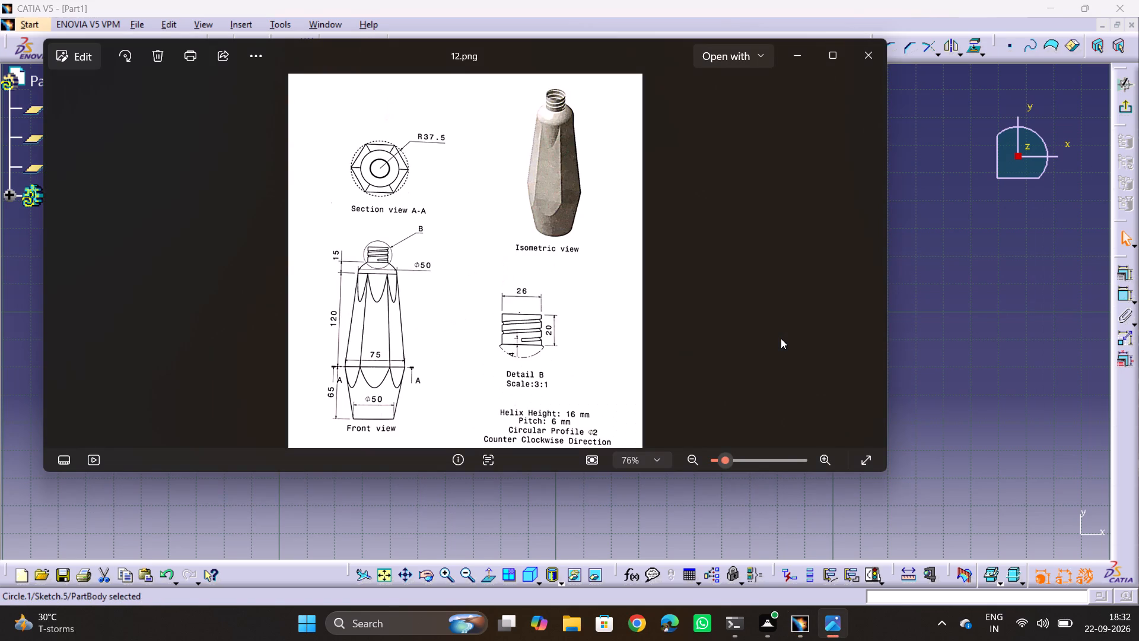
{"action": "key", "text": "alt+Tab"}
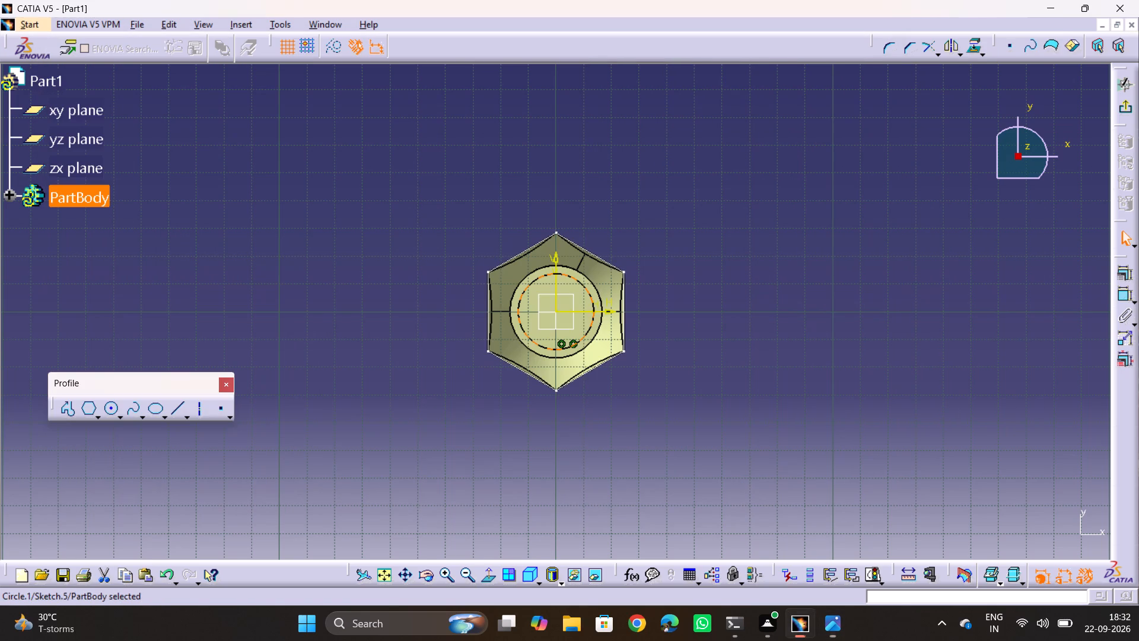
{"action": "left_click", "coordinate": [1121, 291]}
{"action": "left_click", "coordinate": [699, 332]}
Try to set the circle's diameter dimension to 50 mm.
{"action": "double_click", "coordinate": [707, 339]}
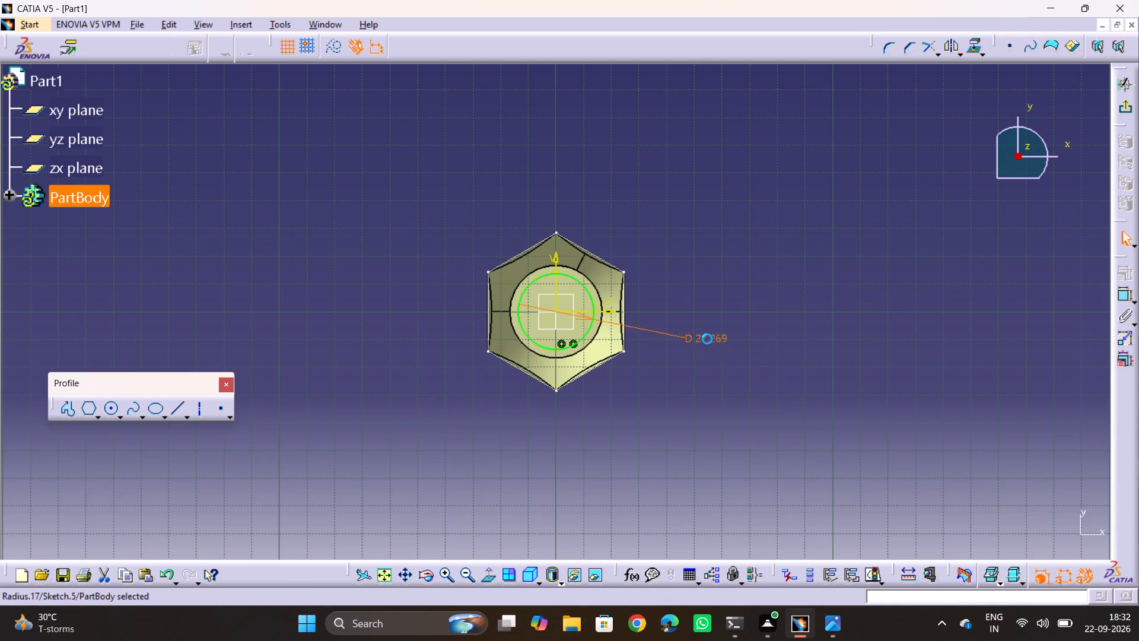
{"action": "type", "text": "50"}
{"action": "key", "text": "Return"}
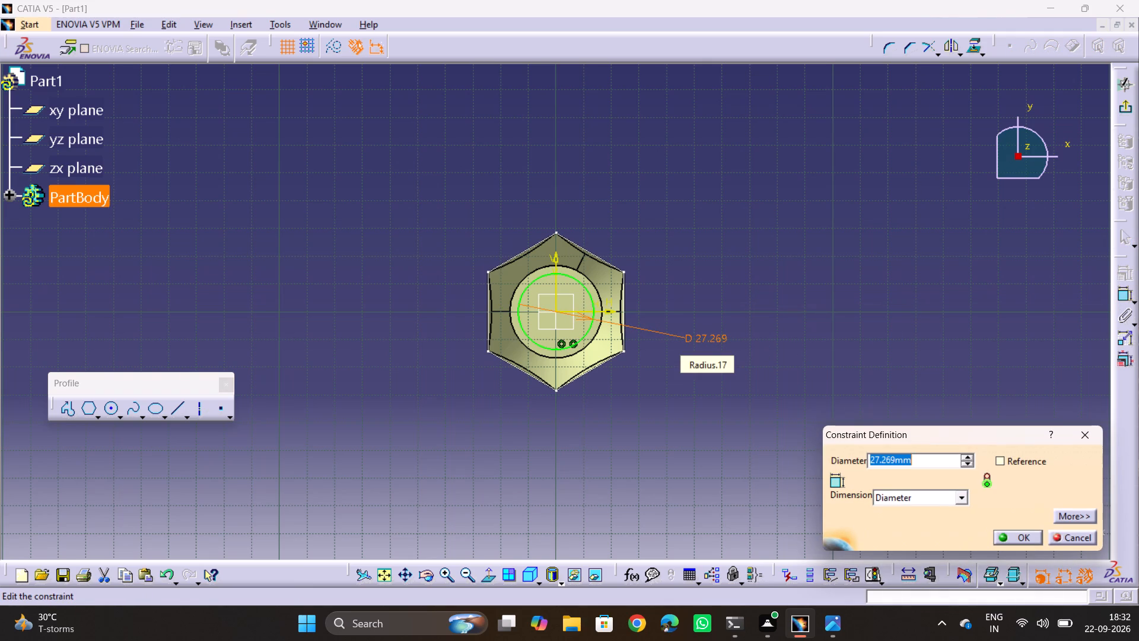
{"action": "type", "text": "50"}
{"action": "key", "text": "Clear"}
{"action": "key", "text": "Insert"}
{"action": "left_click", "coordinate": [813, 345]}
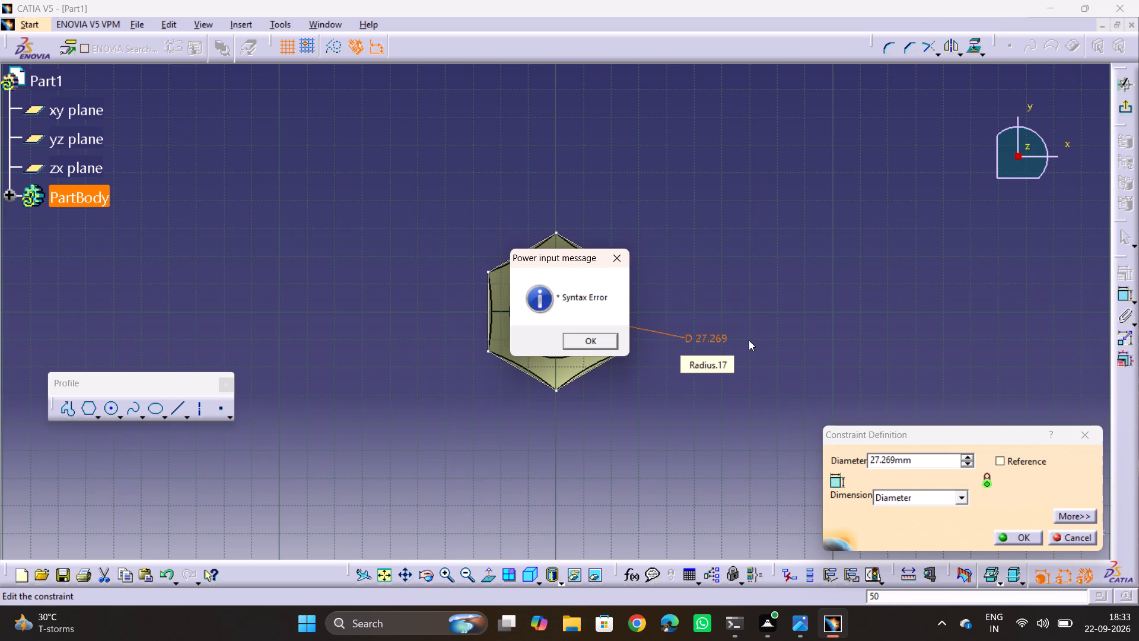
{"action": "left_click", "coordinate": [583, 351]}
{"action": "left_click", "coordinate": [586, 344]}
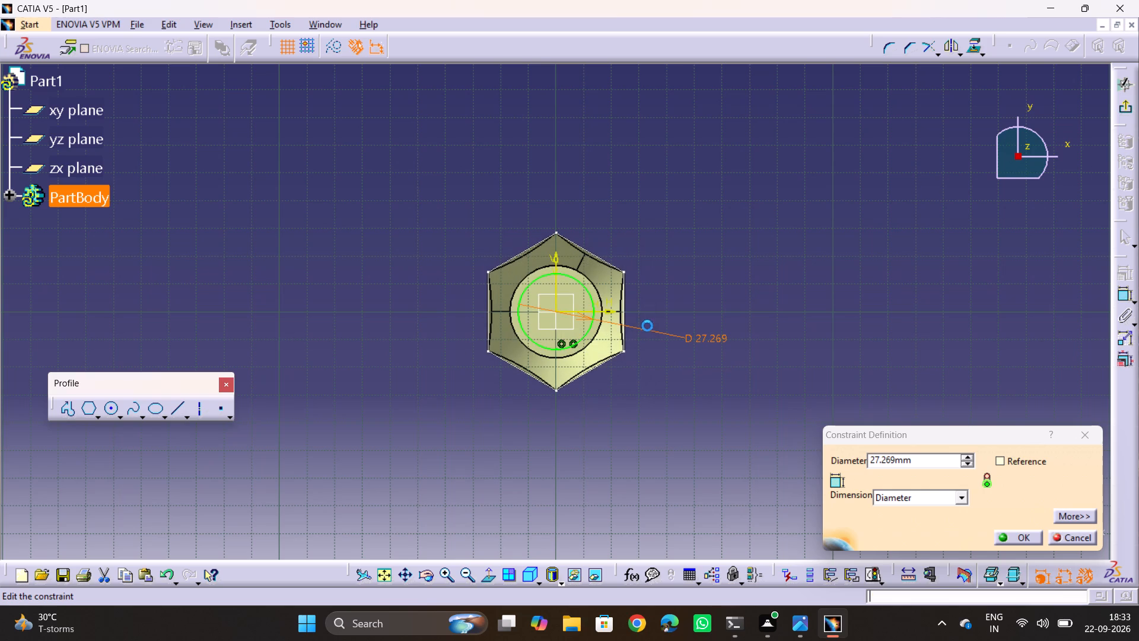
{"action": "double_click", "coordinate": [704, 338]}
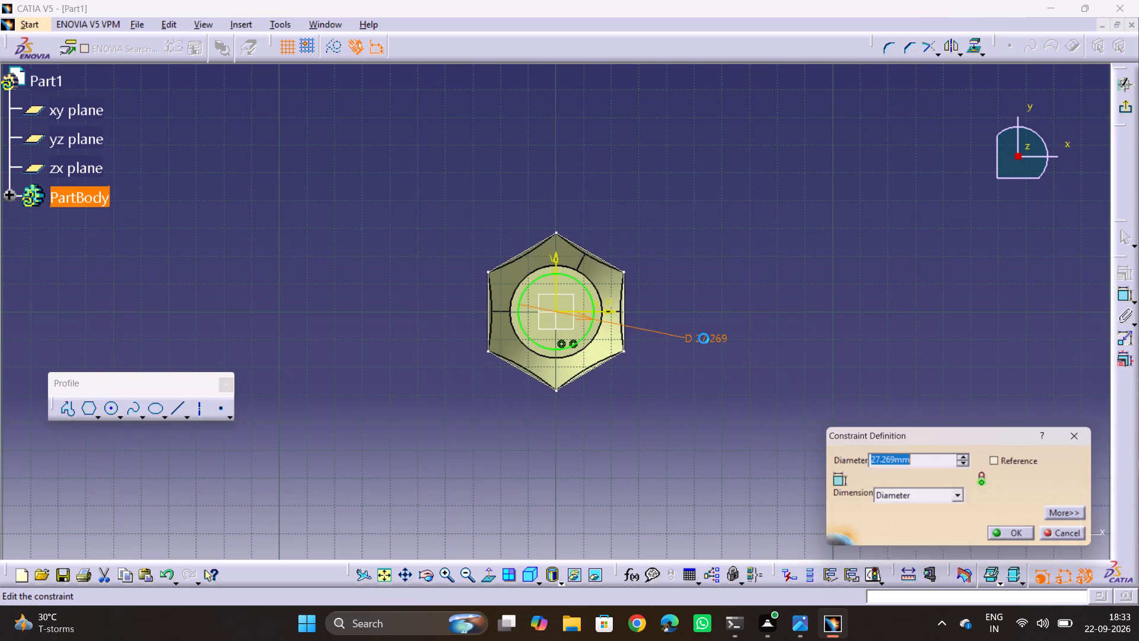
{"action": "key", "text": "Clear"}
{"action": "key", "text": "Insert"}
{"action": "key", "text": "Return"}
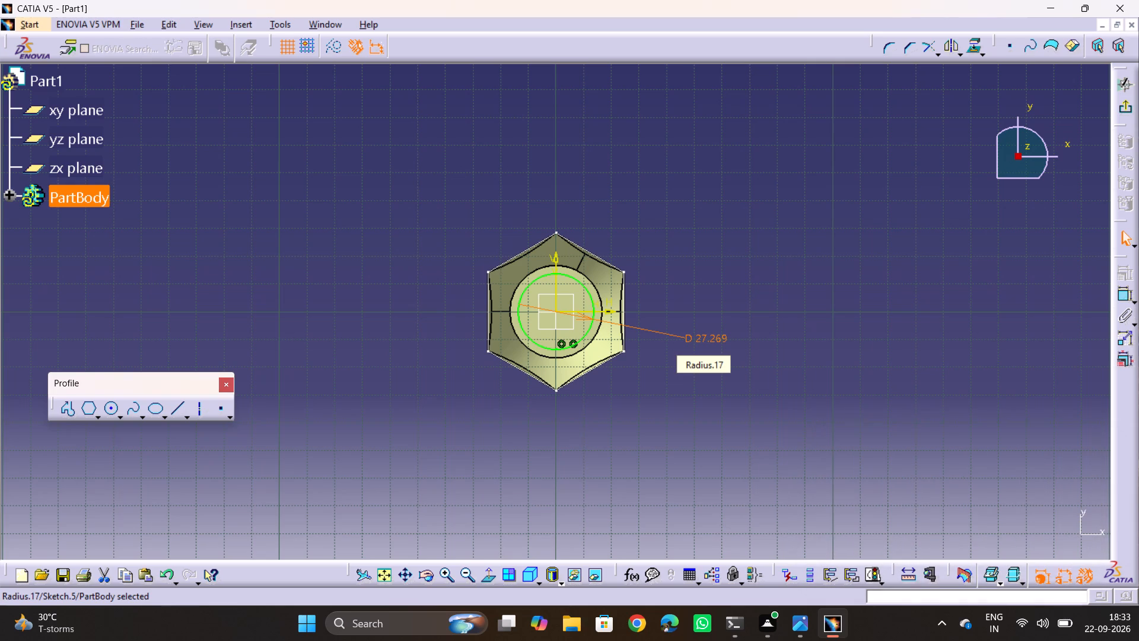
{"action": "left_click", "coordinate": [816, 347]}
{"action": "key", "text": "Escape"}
Set the circle's diameter dimension to 50 mm and clear the selection.
{"action": "double_click", "coordinate": [707, 341]}
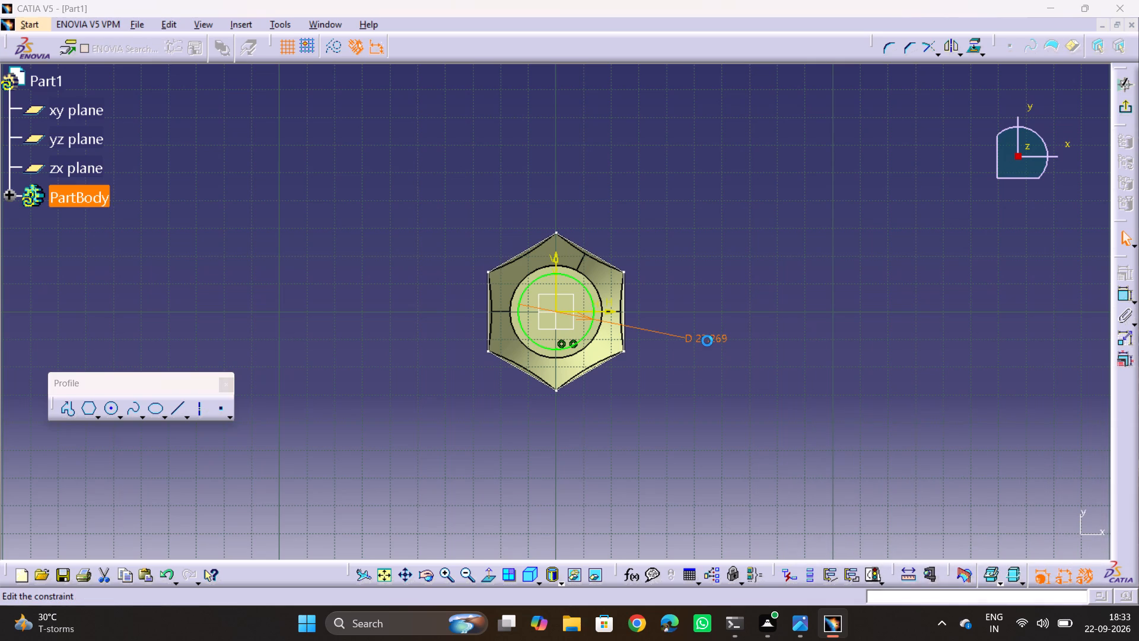
{"action": "key", "text": "Clear"}
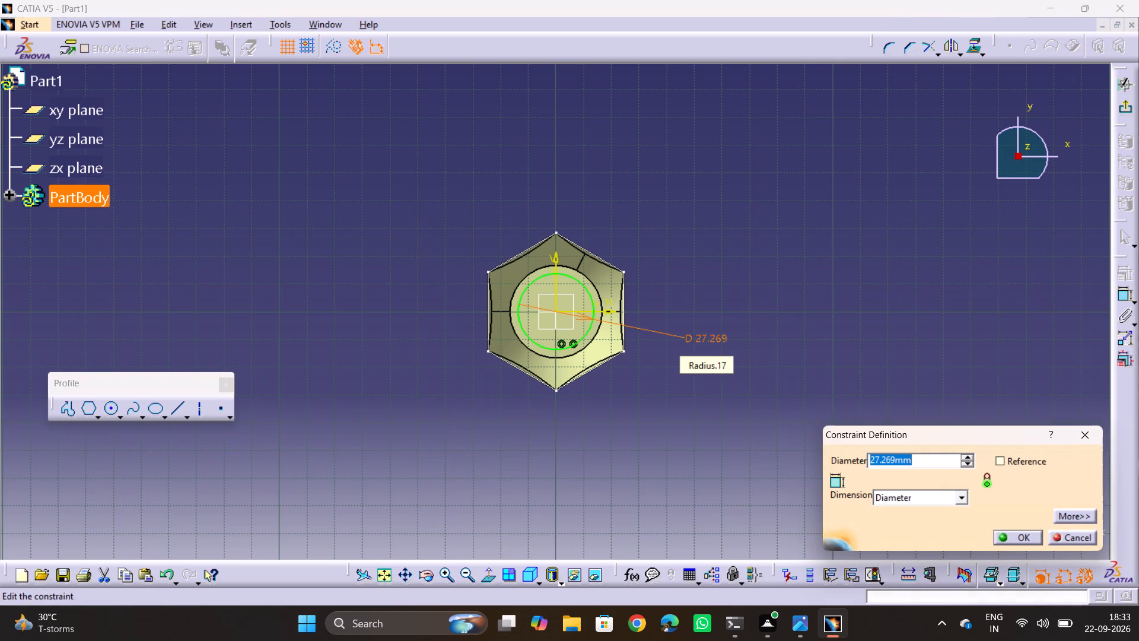
{"action": "type", "text": "50"}
{"action": "key", "text": "Return"}
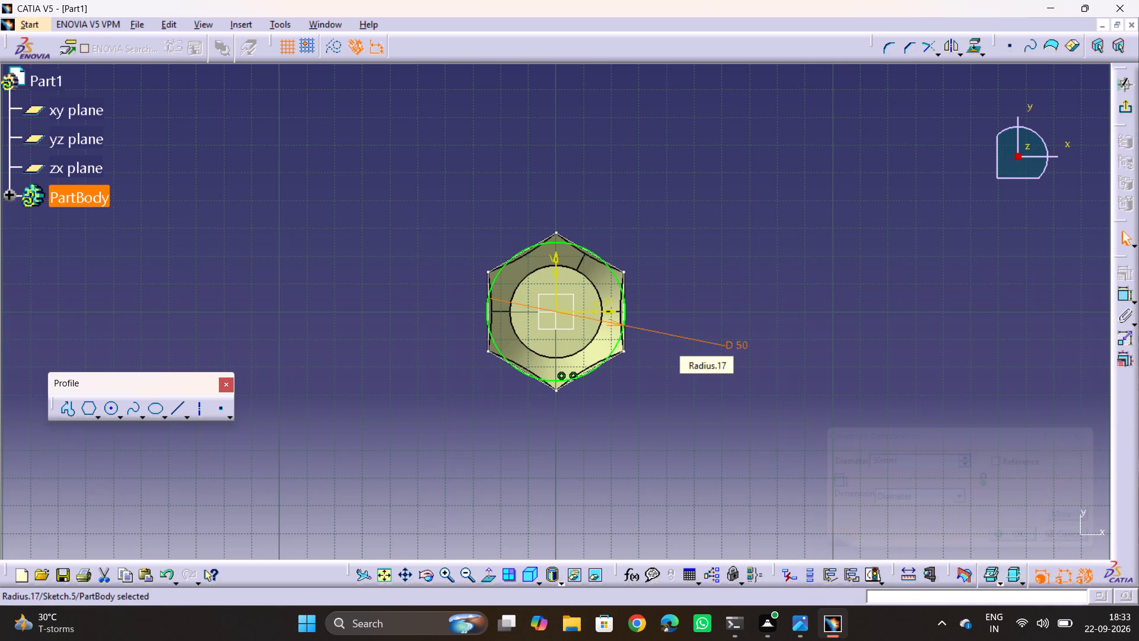
{"action": "left_click", "coordinate": [786, 319]}
{"action": "key", "text": "Escape"}
{"action": "key", "text": "Escape"}
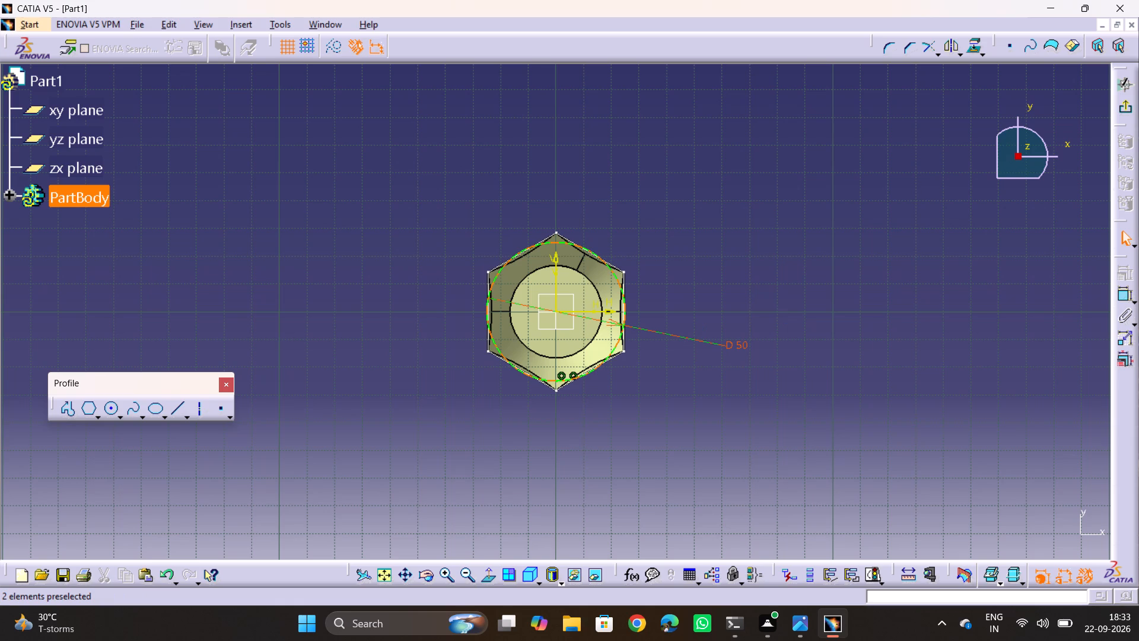
Compare the sketch with drawing 12 once more and exit the circle sketch.
{"action": "key", "text": "alt+Tab"}
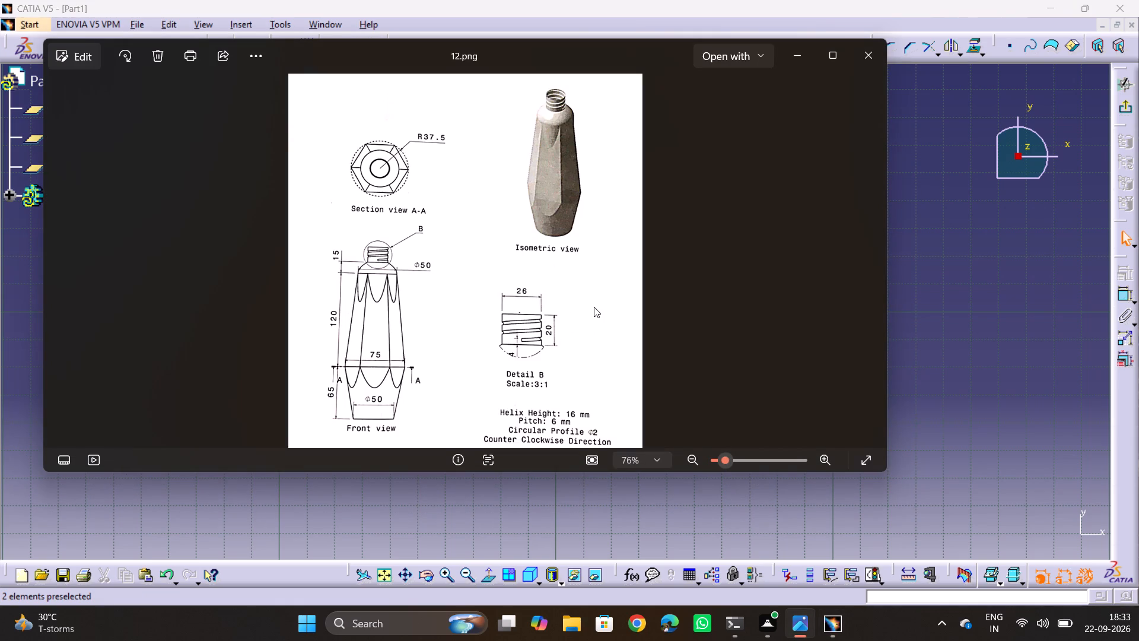
{"action": "key", "text": "alt+Tab"}
{"action": "middle_click_drag", "start_coordinate": [592, 445], "coordinate": [593, 440]}
{"action": "left_click_drag", "start_coordinate": [591, 444], "coordinate": [593, 440]}
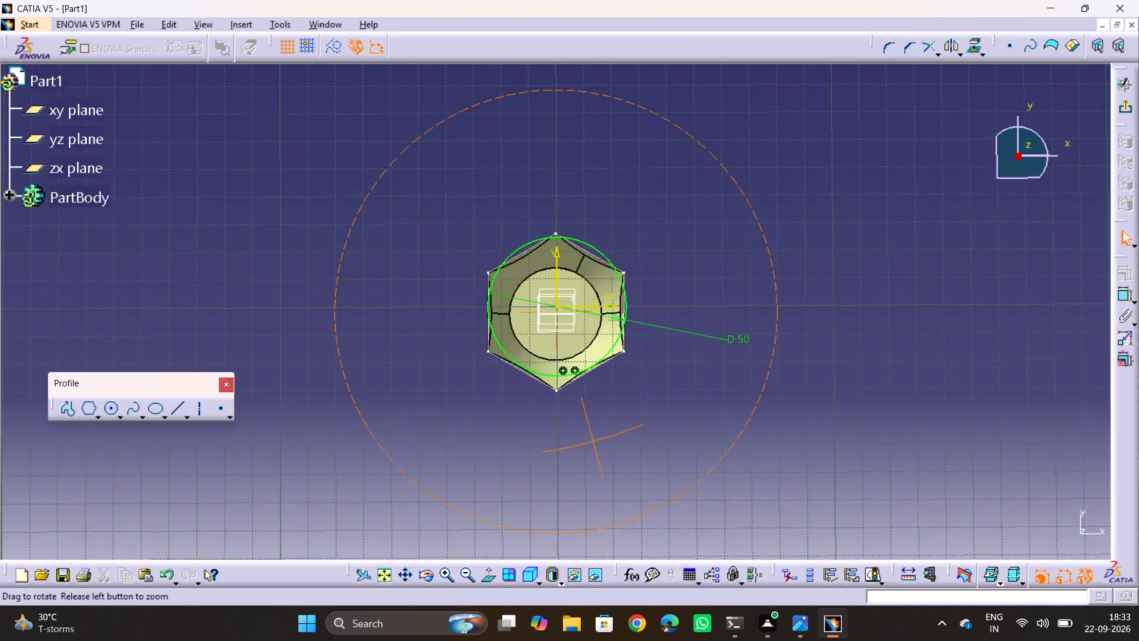
{"action": "left_click_drag", "start_coordinate": [593, 440], "coordinate": [577, 180]}
{"action": "middle_click_drag", "start_coordinate": [593, 440], "coordinate": [577, 180]}
{"action": "middle_click_drag", "start_coordinate": [757, 221], "coordinate": [801, 339]}
{"action": "left_click", "coordinate": [1134, 106]}
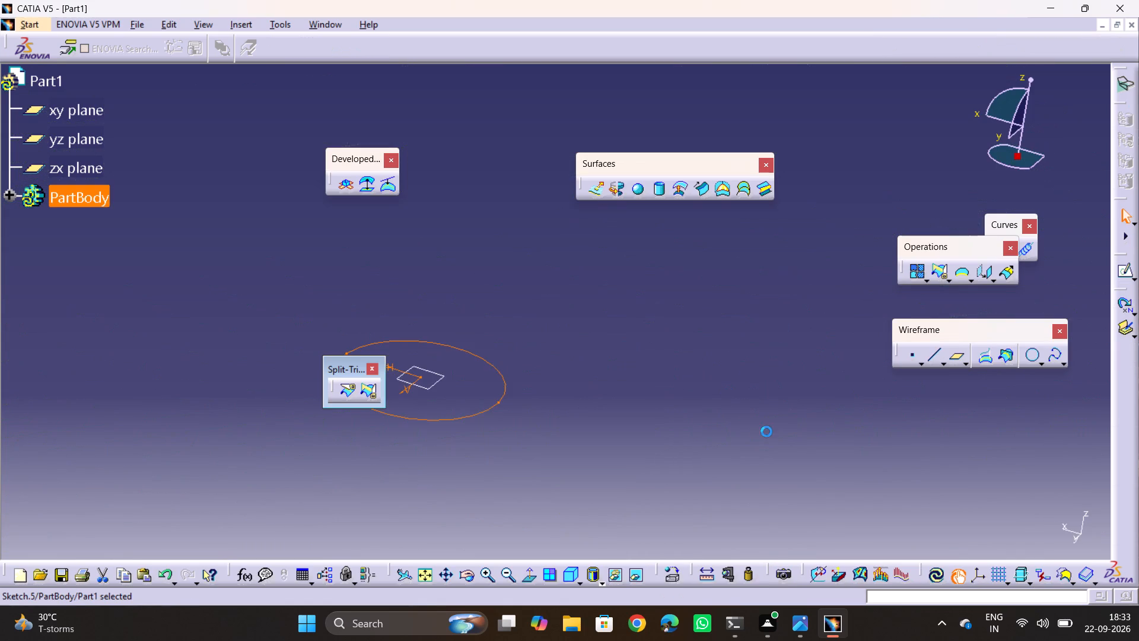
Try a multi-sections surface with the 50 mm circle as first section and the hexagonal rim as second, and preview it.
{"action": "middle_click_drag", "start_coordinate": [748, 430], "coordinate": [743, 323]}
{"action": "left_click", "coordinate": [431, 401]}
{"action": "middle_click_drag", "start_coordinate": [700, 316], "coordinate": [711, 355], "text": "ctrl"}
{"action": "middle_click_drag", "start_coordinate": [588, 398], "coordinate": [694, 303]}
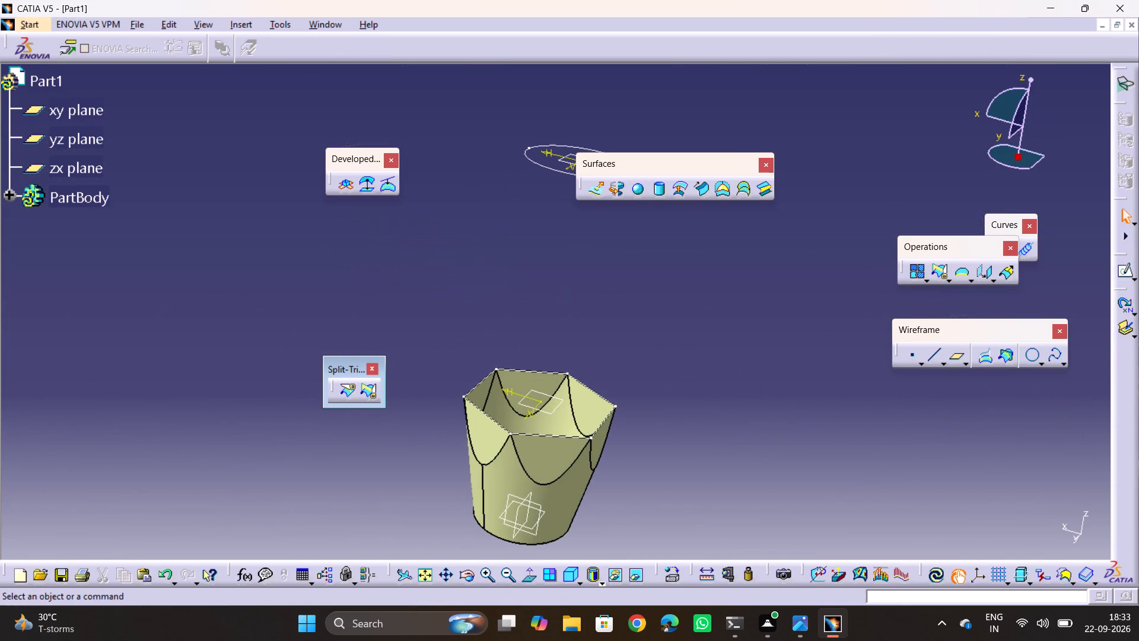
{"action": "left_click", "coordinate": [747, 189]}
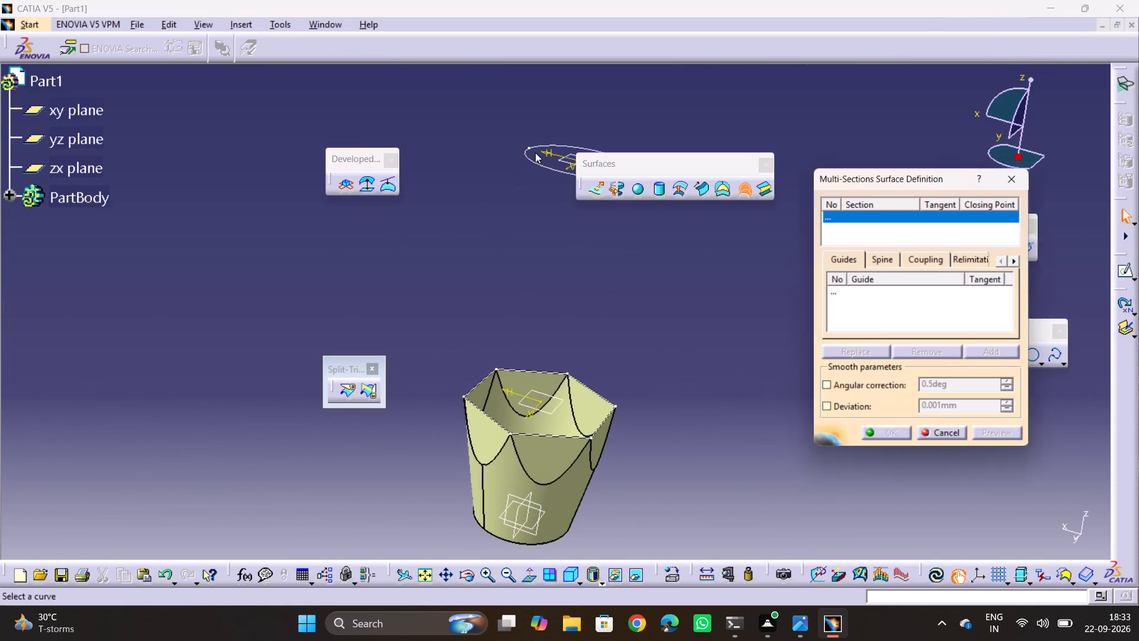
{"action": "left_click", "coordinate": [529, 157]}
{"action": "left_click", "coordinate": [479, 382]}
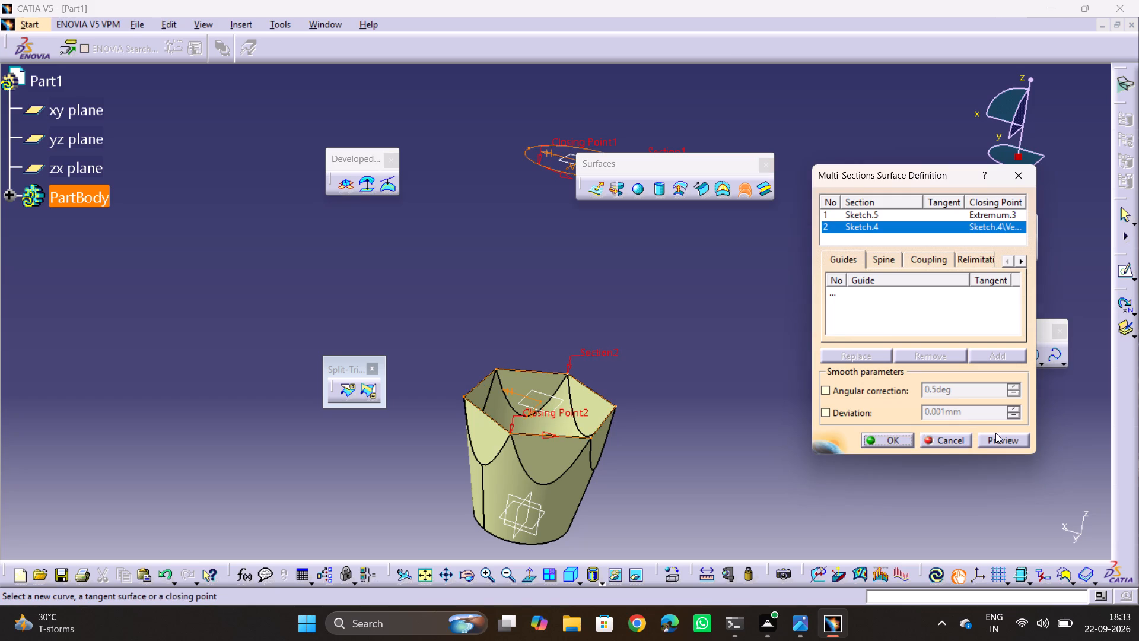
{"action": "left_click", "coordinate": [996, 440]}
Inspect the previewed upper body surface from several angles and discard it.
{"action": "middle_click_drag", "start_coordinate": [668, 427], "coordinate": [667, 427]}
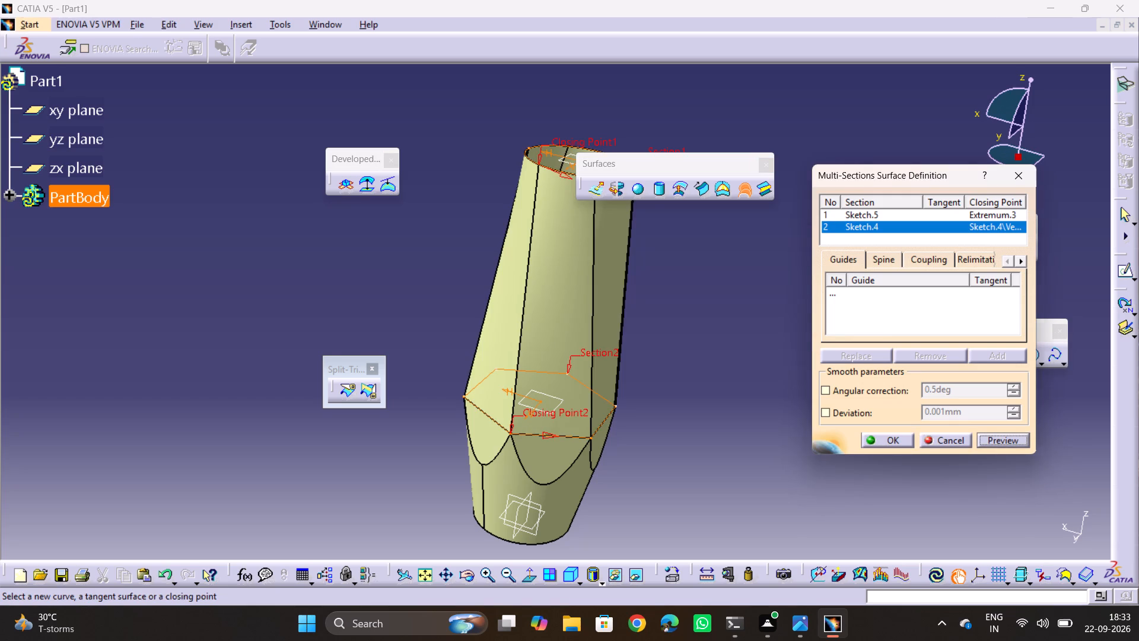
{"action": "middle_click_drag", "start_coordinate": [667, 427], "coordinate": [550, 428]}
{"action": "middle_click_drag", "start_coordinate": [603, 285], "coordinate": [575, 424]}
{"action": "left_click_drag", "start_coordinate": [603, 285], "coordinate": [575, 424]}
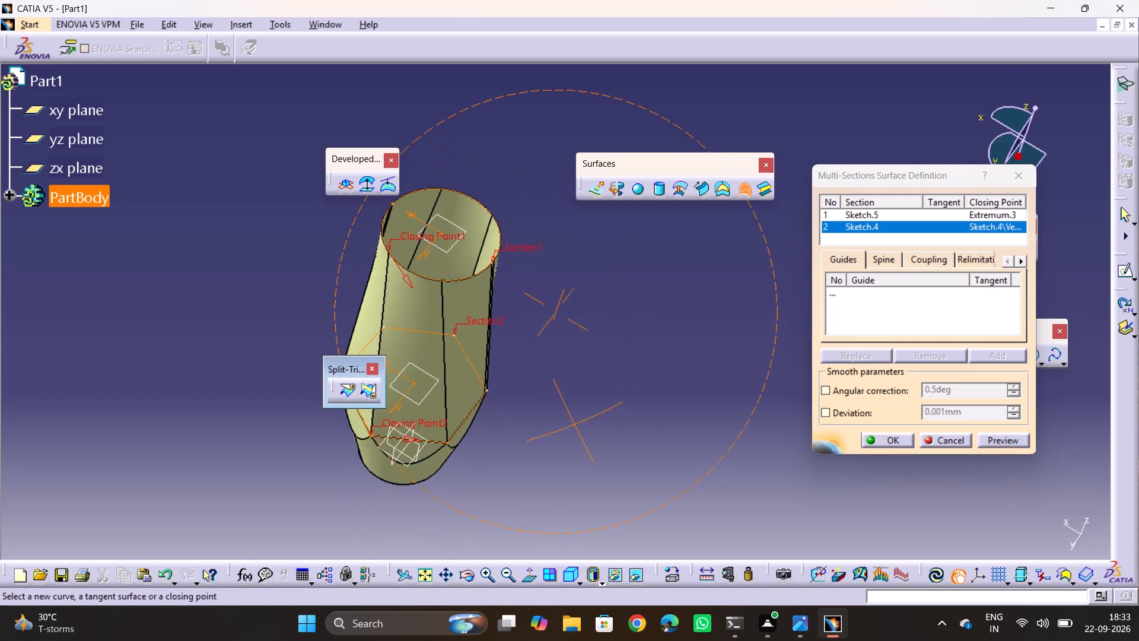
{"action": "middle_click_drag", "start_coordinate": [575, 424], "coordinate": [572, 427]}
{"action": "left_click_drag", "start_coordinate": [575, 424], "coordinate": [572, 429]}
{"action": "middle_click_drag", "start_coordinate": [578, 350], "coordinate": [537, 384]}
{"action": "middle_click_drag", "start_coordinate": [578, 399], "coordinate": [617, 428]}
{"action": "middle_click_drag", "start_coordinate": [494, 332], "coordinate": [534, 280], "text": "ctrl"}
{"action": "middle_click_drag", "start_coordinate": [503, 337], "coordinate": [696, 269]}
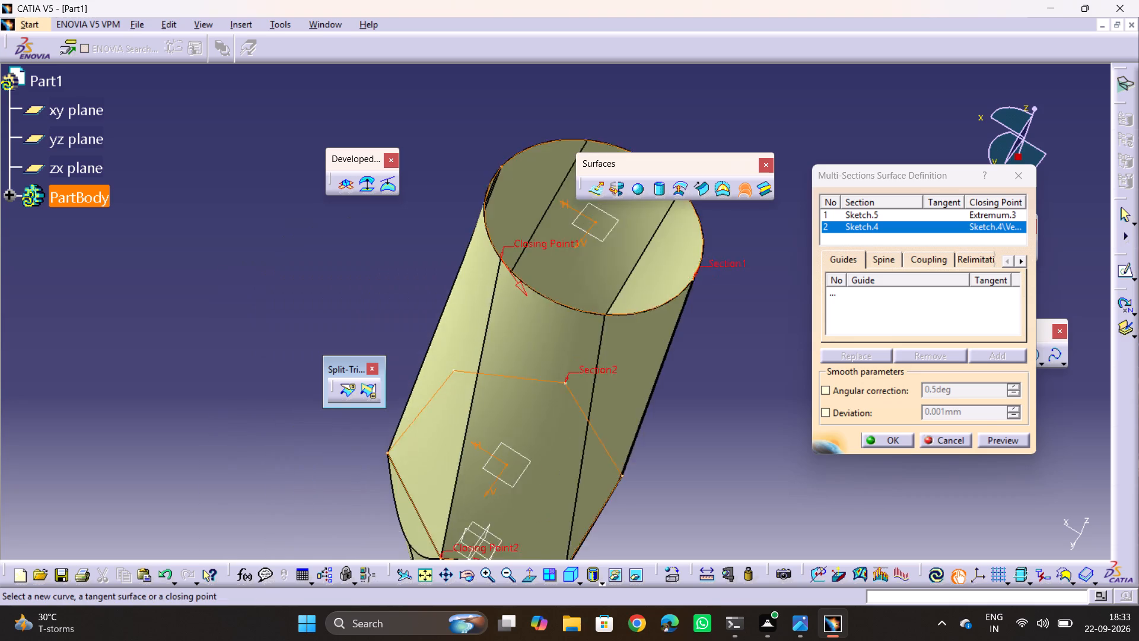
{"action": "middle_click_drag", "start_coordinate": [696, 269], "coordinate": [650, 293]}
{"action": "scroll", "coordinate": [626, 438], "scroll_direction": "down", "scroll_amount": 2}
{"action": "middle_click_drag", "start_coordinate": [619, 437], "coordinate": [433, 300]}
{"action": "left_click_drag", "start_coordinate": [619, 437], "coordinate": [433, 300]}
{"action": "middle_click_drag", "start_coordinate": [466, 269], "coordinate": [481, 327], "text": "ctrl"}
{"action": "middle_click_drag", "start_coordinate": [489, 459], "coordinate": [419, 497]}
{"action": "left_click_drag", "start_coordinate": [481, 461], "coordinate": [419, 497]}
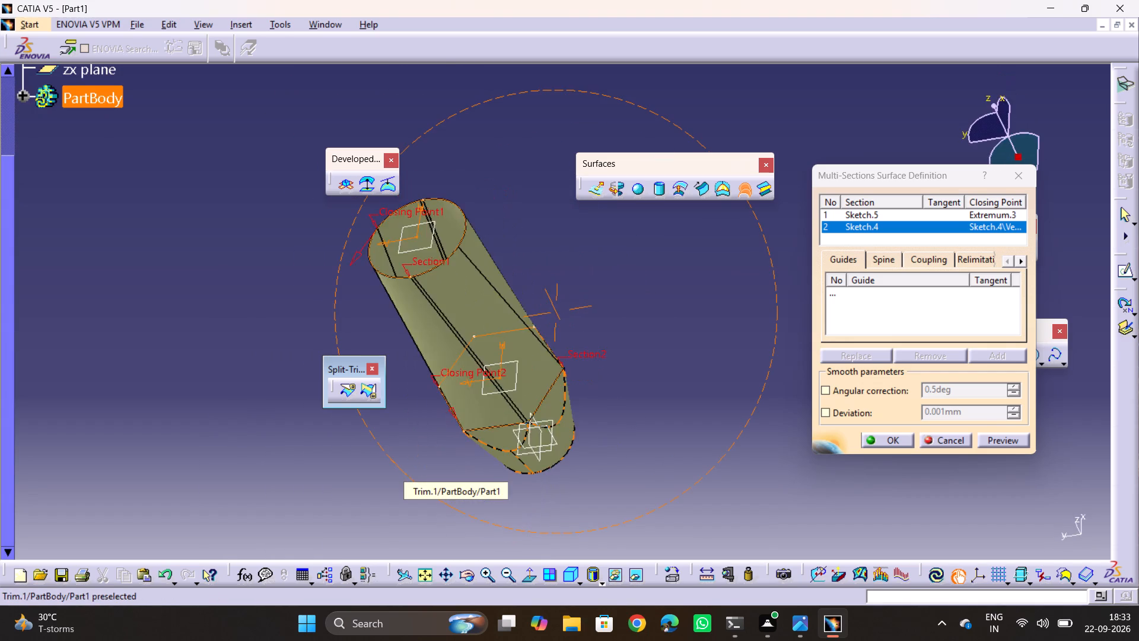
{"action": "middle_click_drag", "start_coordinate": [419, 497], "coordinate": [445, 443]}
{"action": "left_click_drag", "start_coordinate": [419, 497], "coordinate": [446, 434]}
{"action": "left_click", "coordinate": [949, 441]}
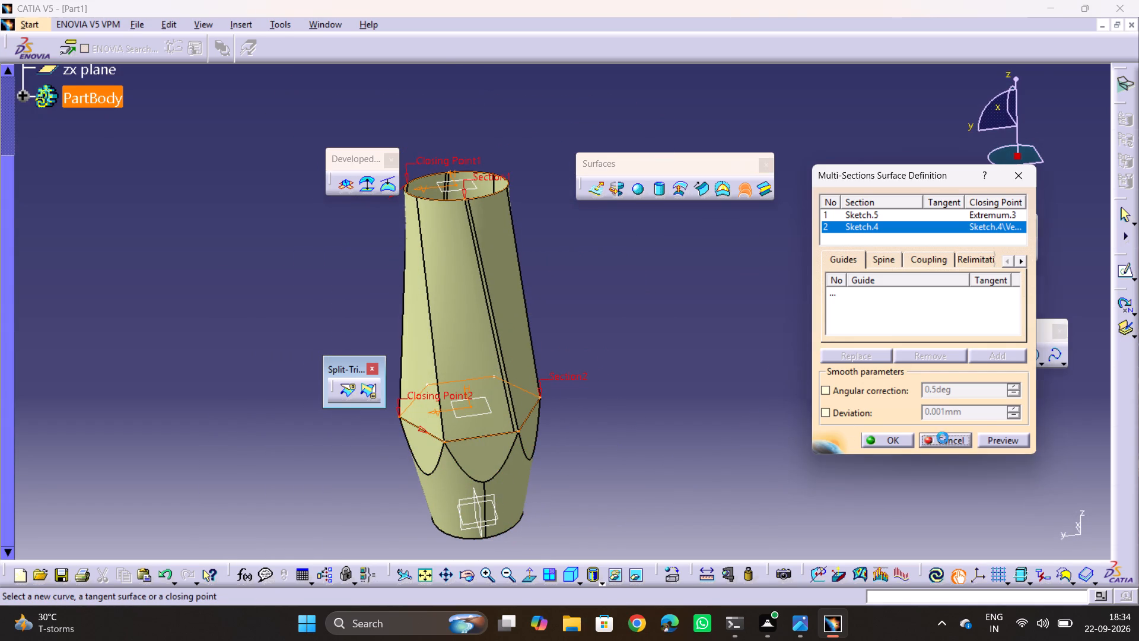
Set up a multi-sections surface with the hexagonal rim sketch as first section and the 50 mm circle as second, and preview it.
{"action": "middle_click_drag", "start_coordinate": [700, 409], "coordinate": [832, 446]}
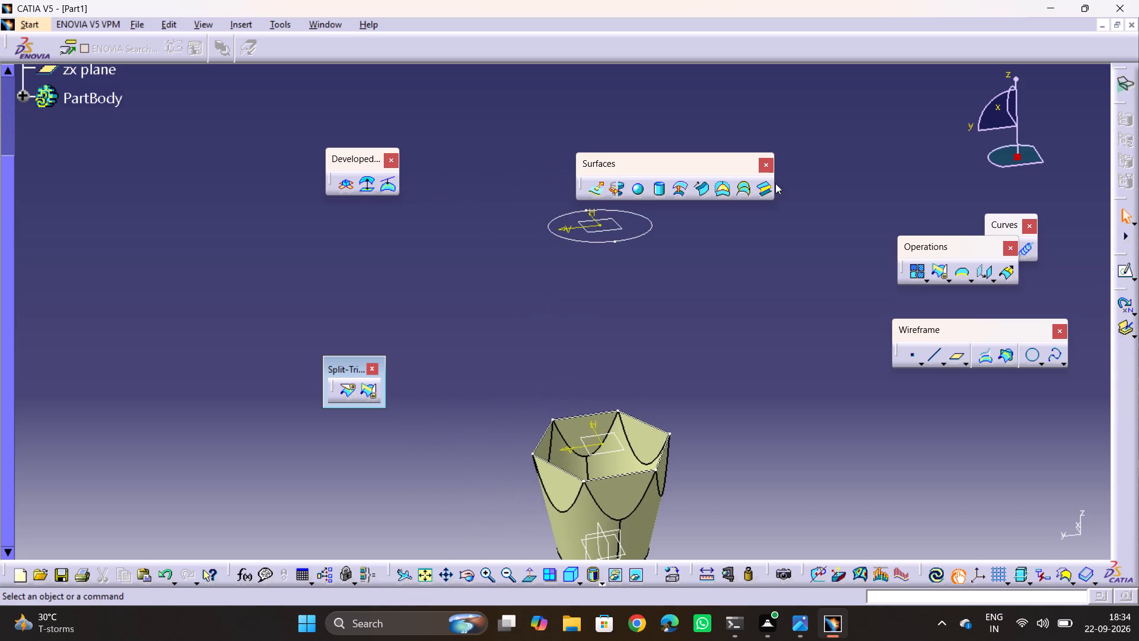
{"action": "left_click", "coordinate": [745, 191]}
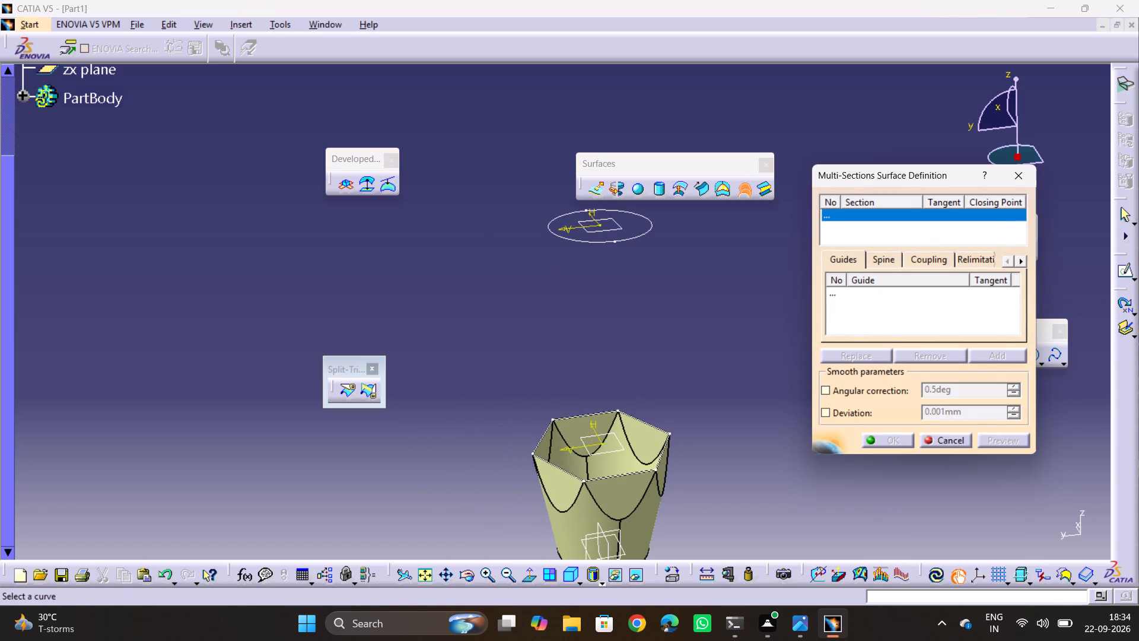
{"action": "left_click", "coordinate": [618, 472]}
{"action": "left_click", "coordinate": [611, 240]}
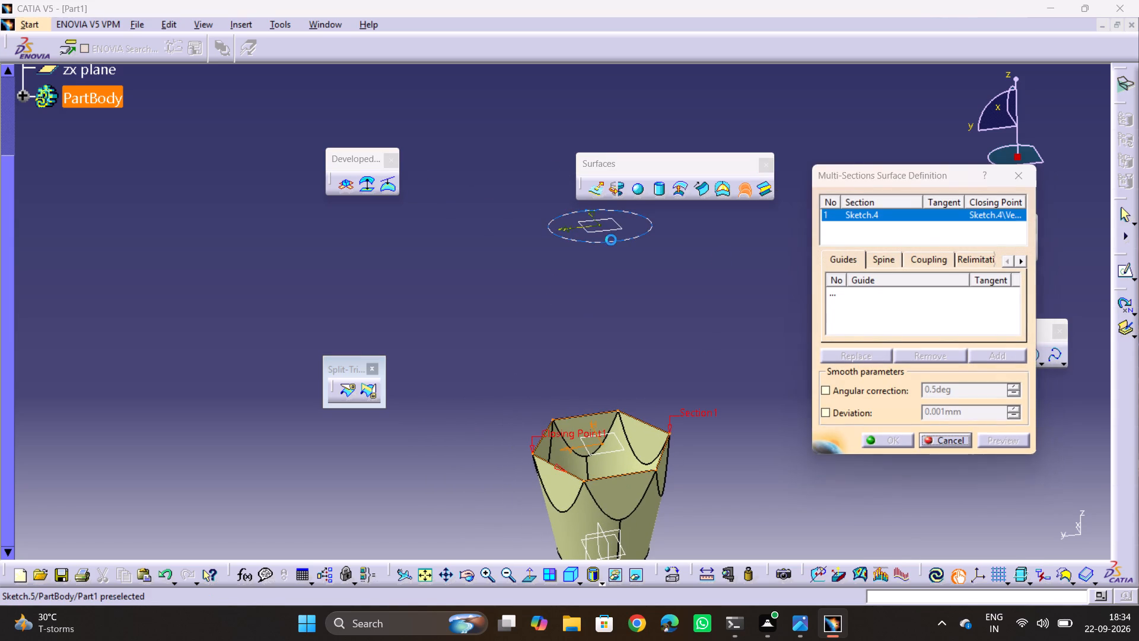
{"action": "left_click", "coordinate": [994, 434]}
{"action": "left_click", "coordinate": [994, 439]}
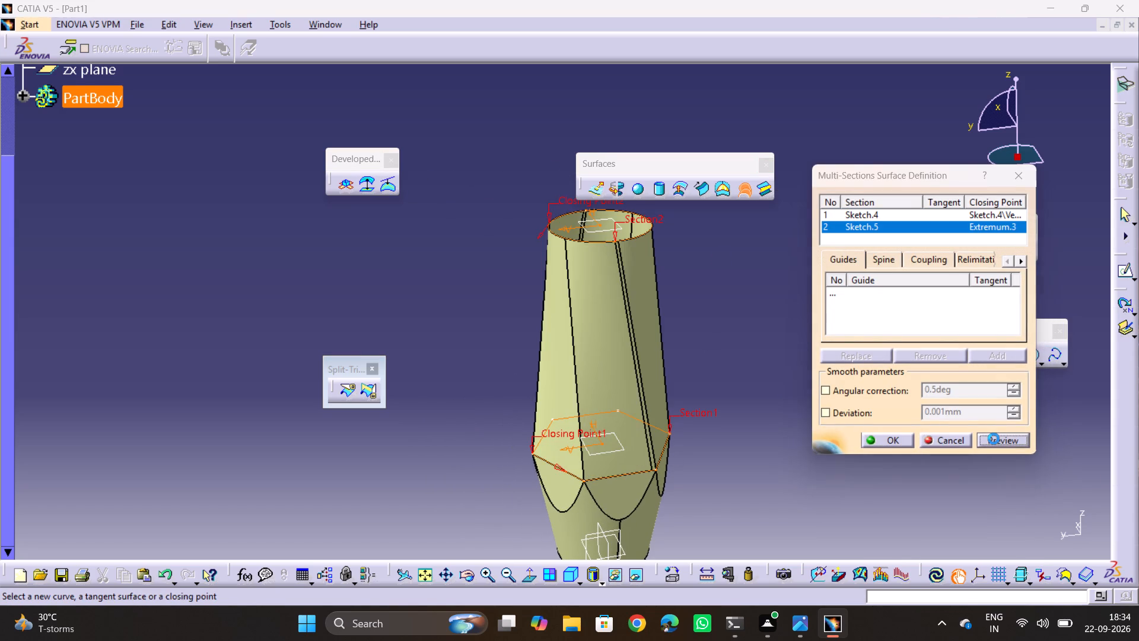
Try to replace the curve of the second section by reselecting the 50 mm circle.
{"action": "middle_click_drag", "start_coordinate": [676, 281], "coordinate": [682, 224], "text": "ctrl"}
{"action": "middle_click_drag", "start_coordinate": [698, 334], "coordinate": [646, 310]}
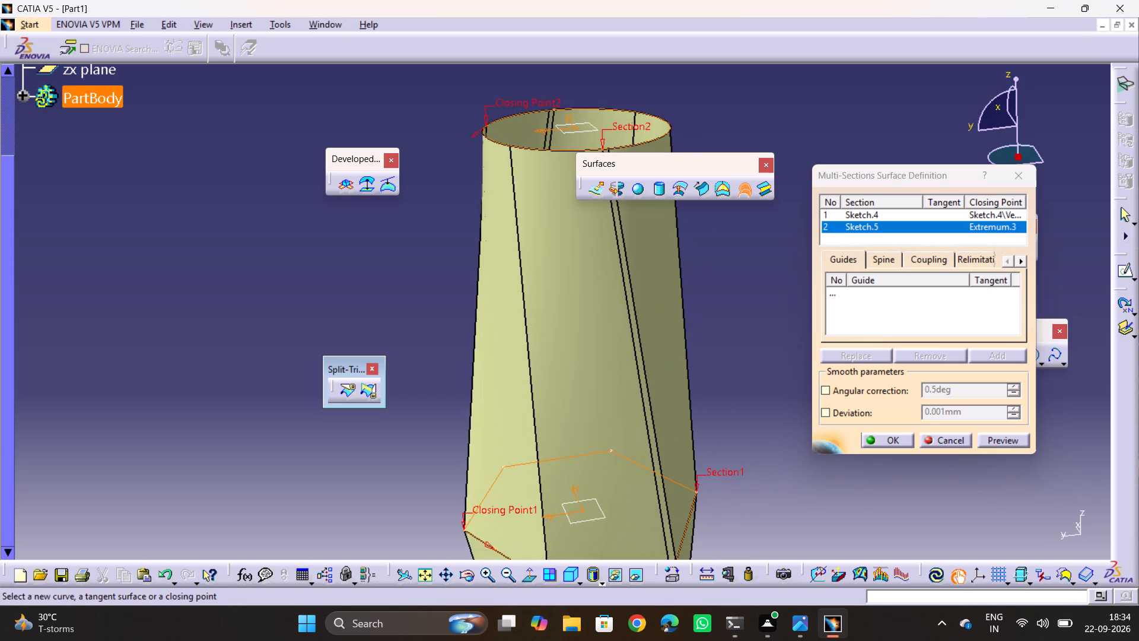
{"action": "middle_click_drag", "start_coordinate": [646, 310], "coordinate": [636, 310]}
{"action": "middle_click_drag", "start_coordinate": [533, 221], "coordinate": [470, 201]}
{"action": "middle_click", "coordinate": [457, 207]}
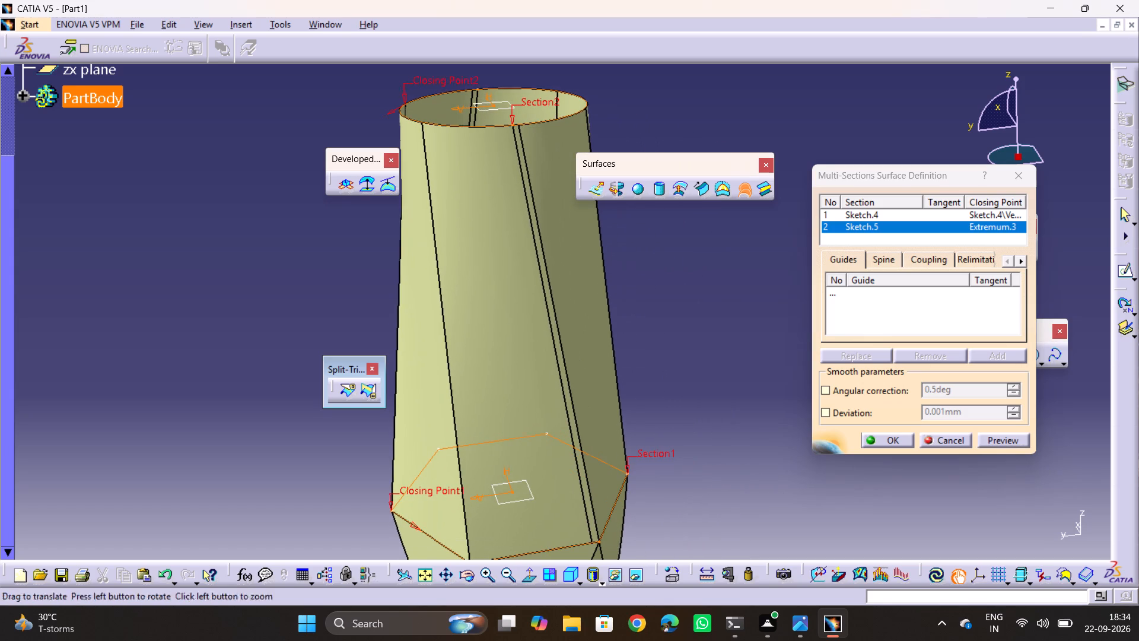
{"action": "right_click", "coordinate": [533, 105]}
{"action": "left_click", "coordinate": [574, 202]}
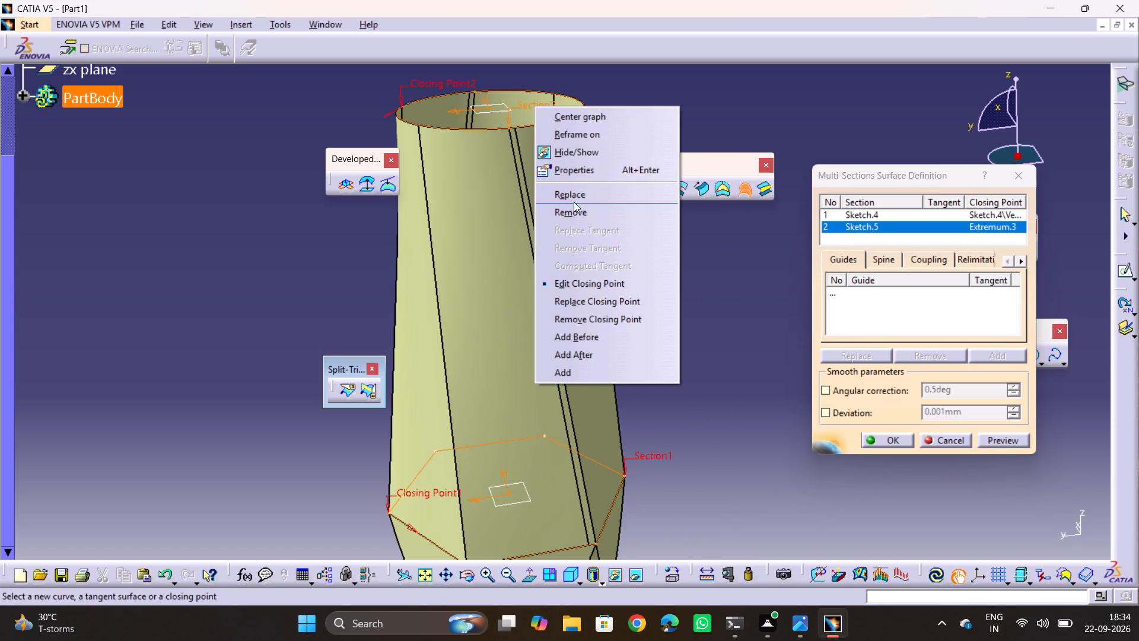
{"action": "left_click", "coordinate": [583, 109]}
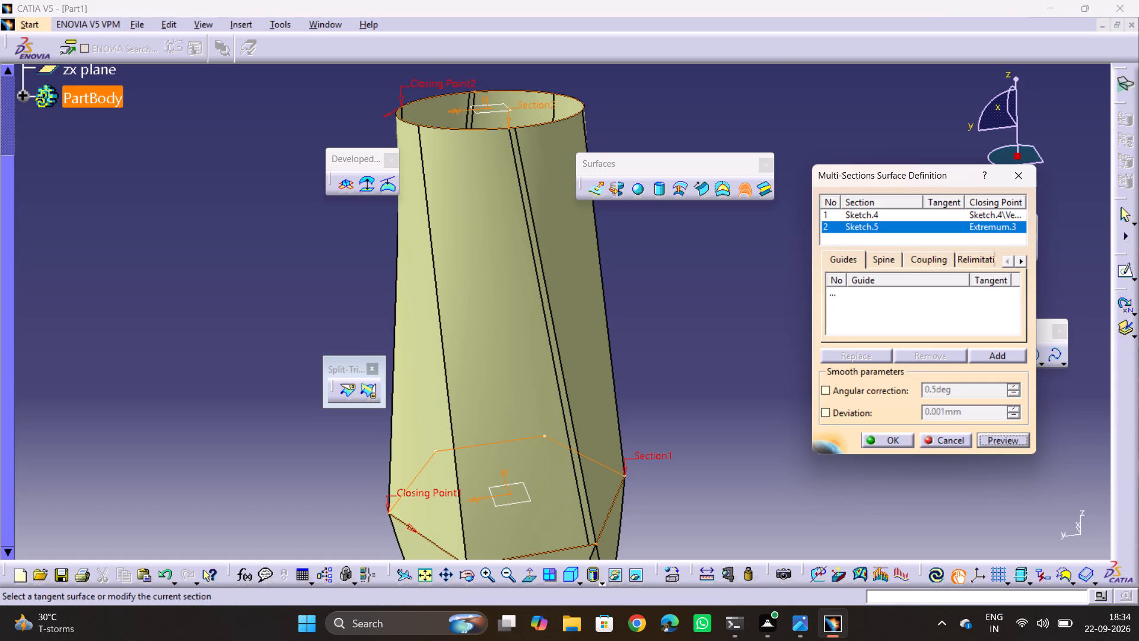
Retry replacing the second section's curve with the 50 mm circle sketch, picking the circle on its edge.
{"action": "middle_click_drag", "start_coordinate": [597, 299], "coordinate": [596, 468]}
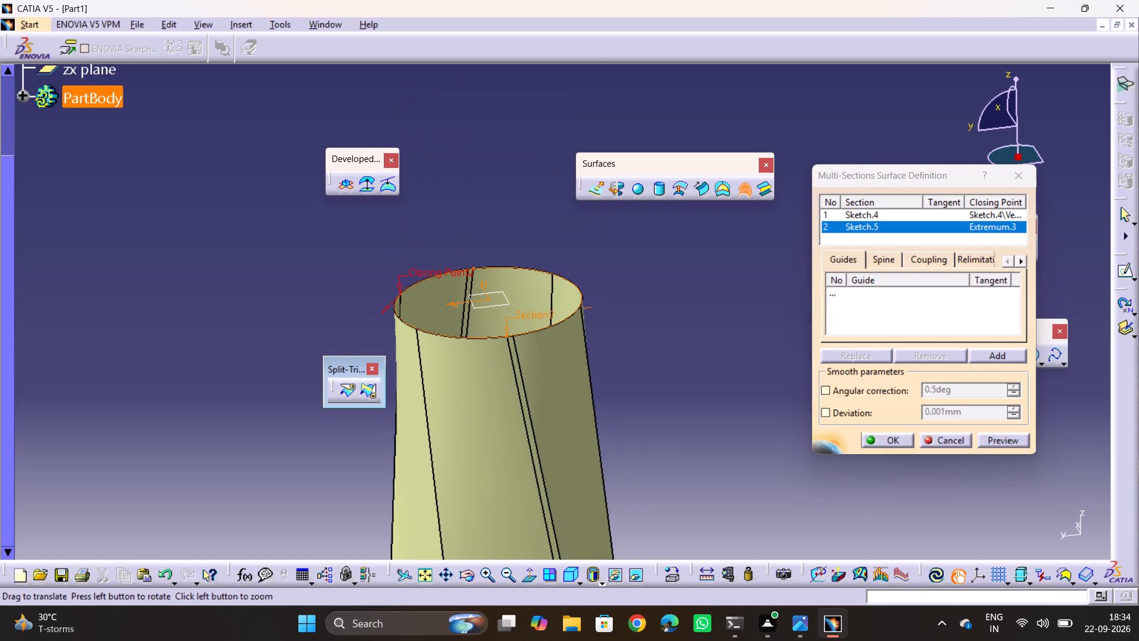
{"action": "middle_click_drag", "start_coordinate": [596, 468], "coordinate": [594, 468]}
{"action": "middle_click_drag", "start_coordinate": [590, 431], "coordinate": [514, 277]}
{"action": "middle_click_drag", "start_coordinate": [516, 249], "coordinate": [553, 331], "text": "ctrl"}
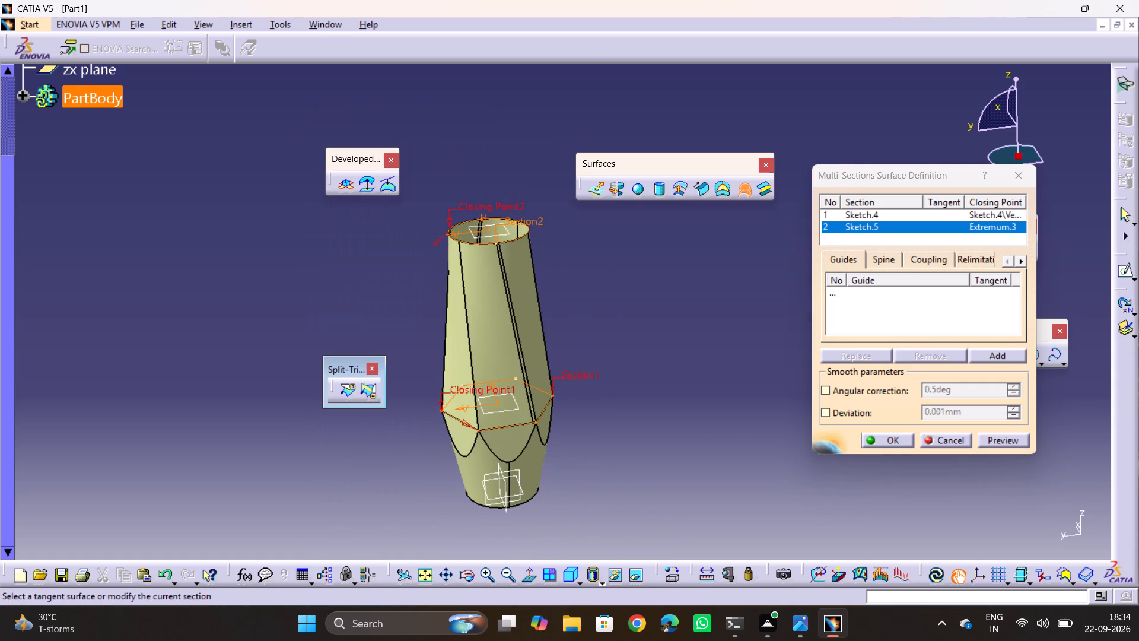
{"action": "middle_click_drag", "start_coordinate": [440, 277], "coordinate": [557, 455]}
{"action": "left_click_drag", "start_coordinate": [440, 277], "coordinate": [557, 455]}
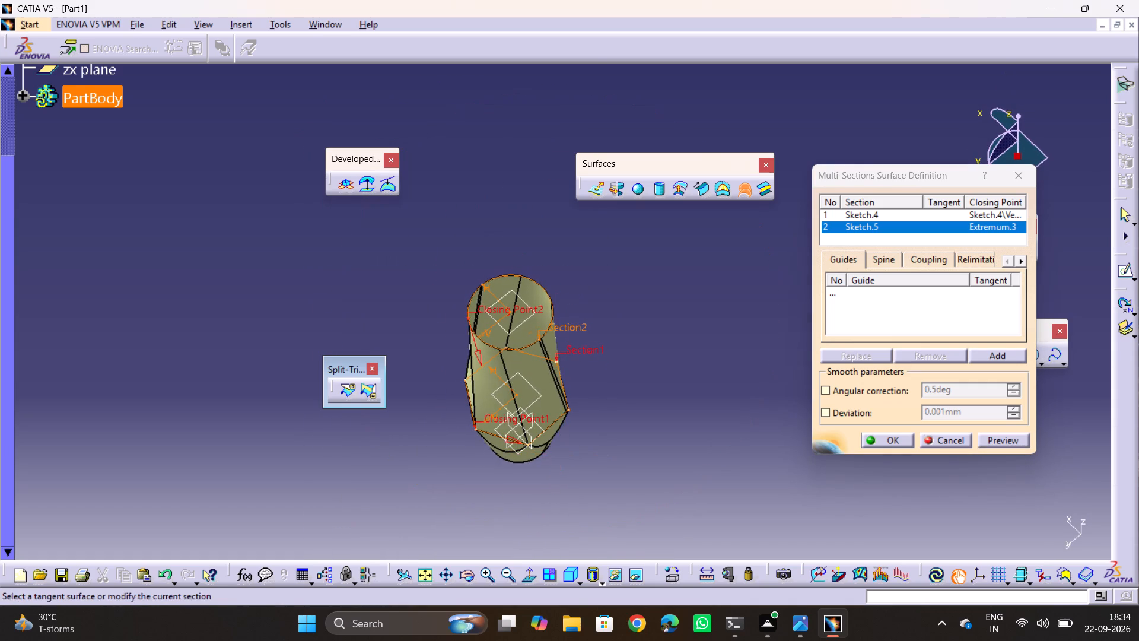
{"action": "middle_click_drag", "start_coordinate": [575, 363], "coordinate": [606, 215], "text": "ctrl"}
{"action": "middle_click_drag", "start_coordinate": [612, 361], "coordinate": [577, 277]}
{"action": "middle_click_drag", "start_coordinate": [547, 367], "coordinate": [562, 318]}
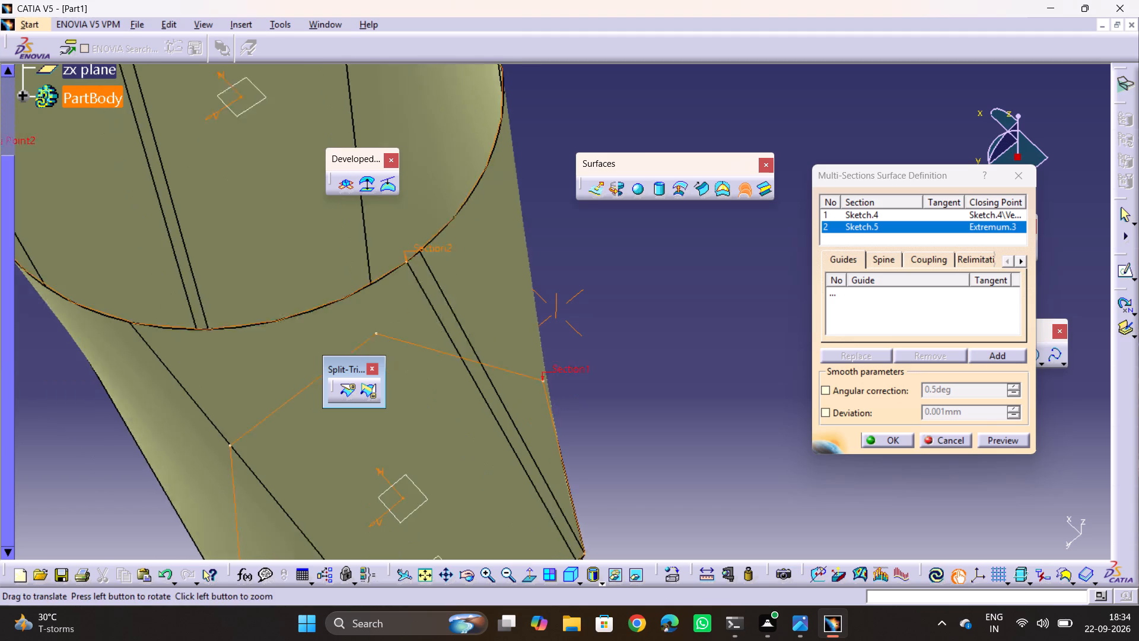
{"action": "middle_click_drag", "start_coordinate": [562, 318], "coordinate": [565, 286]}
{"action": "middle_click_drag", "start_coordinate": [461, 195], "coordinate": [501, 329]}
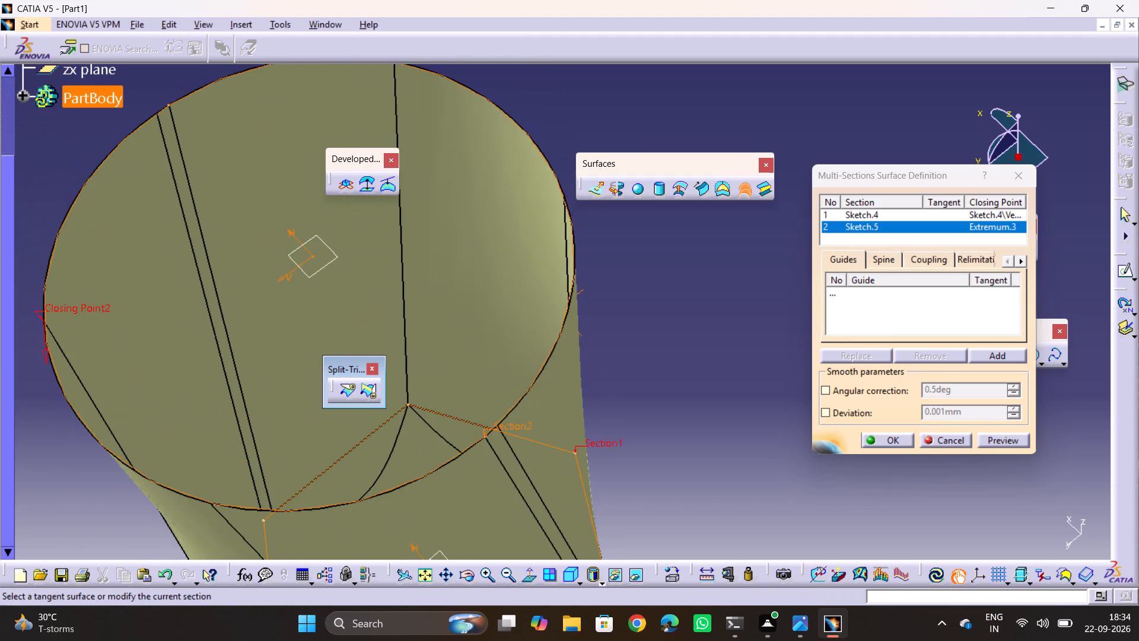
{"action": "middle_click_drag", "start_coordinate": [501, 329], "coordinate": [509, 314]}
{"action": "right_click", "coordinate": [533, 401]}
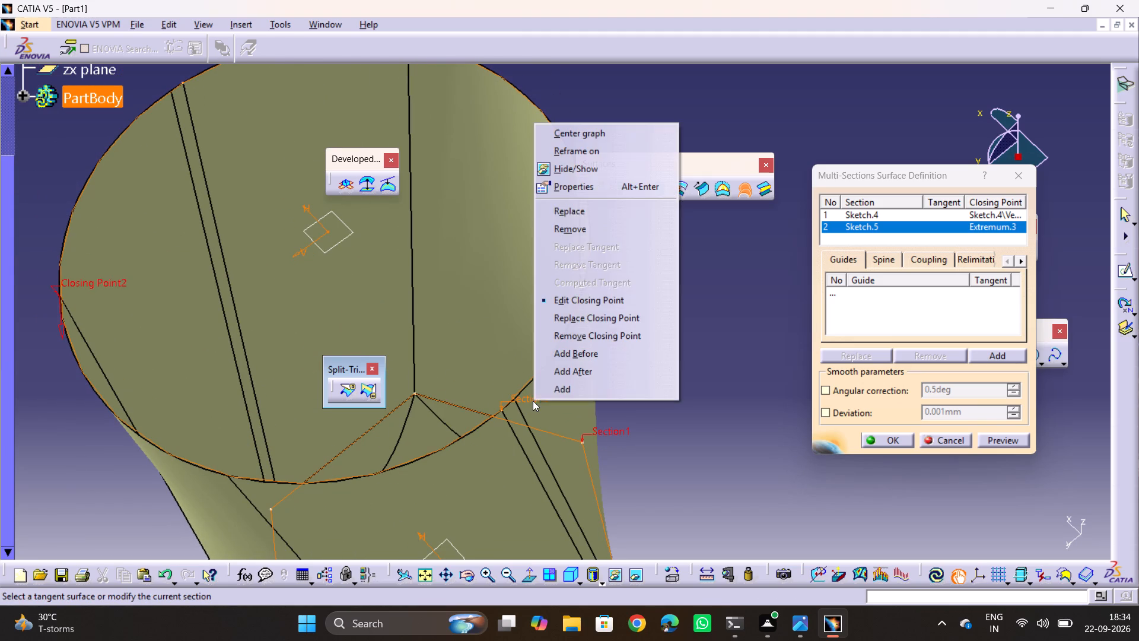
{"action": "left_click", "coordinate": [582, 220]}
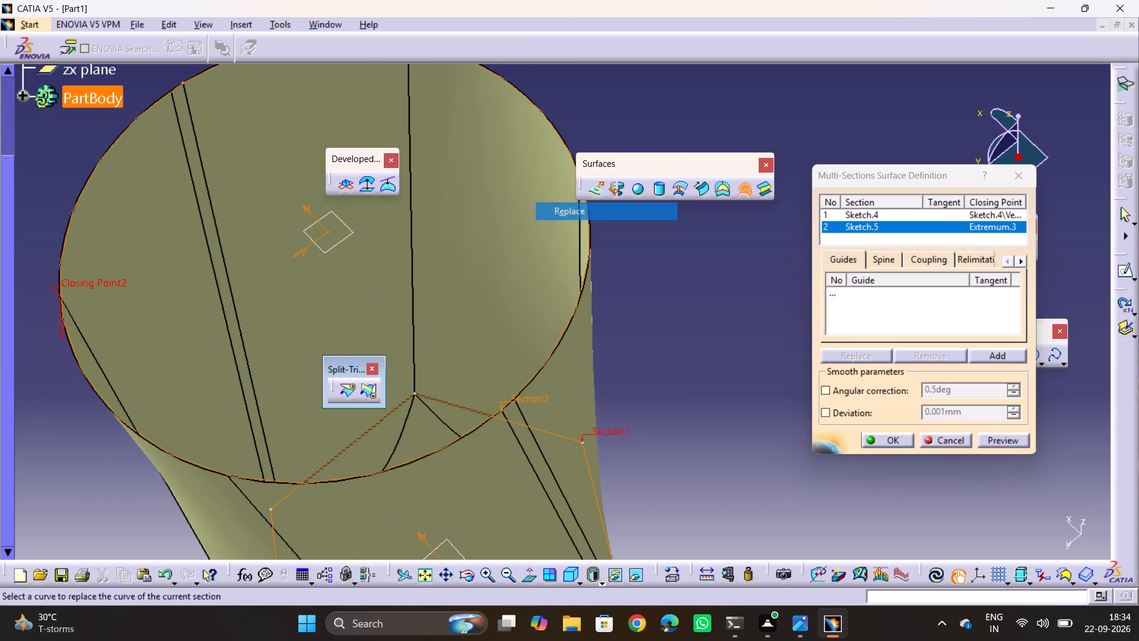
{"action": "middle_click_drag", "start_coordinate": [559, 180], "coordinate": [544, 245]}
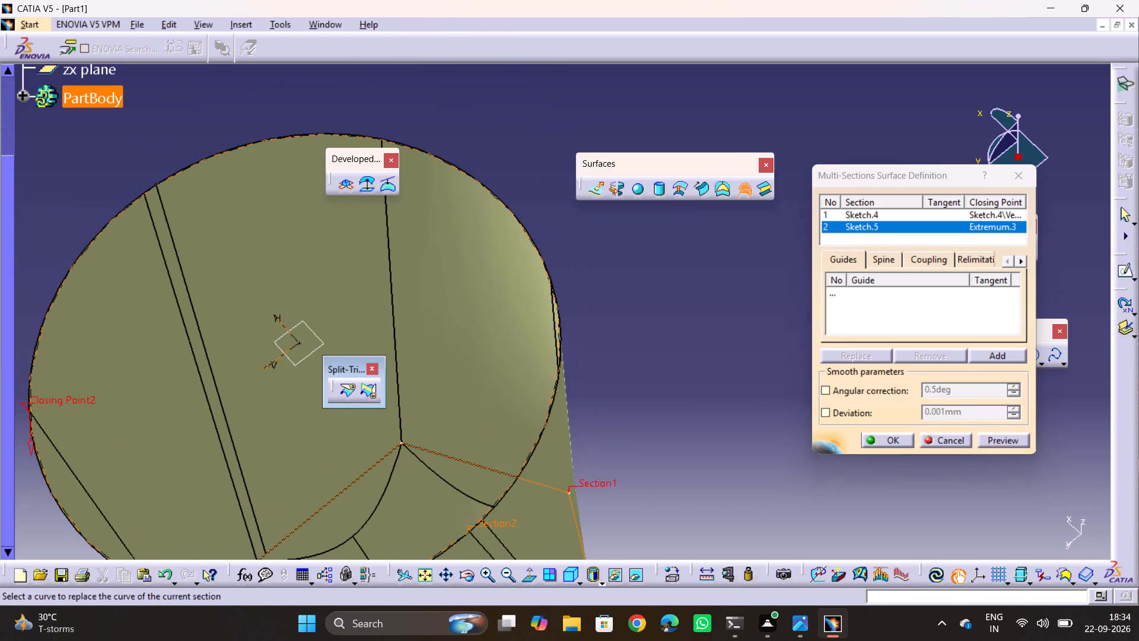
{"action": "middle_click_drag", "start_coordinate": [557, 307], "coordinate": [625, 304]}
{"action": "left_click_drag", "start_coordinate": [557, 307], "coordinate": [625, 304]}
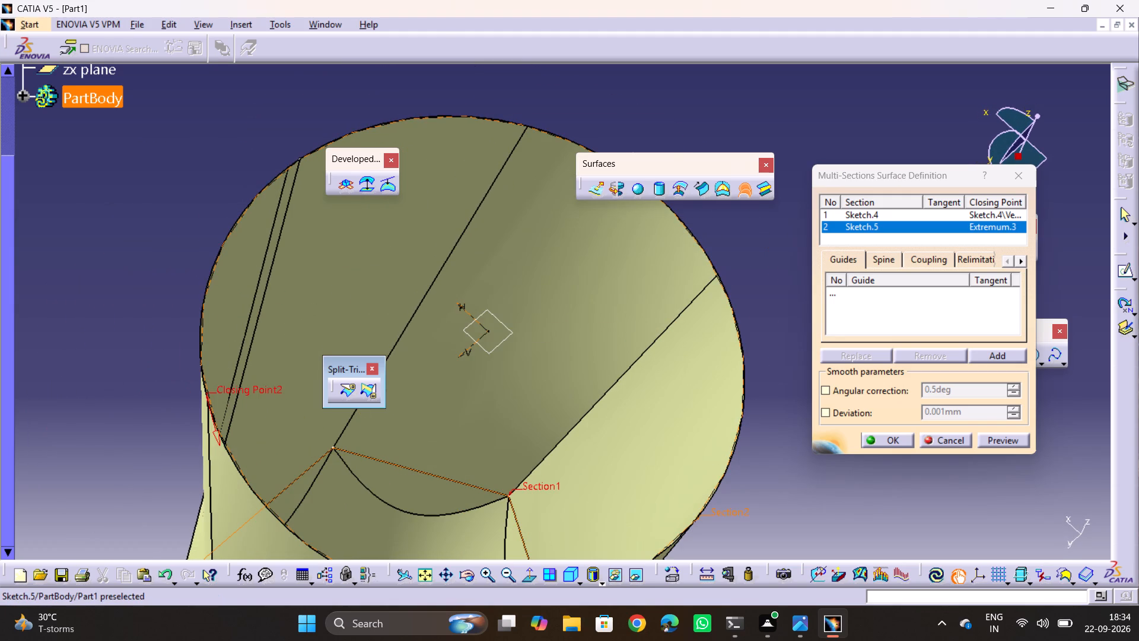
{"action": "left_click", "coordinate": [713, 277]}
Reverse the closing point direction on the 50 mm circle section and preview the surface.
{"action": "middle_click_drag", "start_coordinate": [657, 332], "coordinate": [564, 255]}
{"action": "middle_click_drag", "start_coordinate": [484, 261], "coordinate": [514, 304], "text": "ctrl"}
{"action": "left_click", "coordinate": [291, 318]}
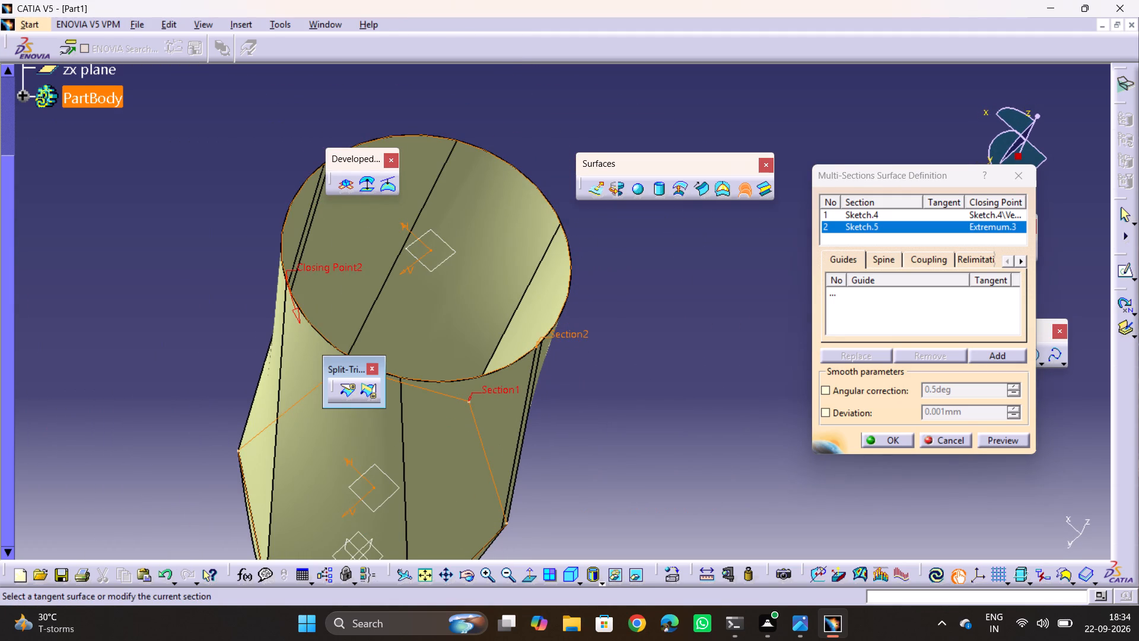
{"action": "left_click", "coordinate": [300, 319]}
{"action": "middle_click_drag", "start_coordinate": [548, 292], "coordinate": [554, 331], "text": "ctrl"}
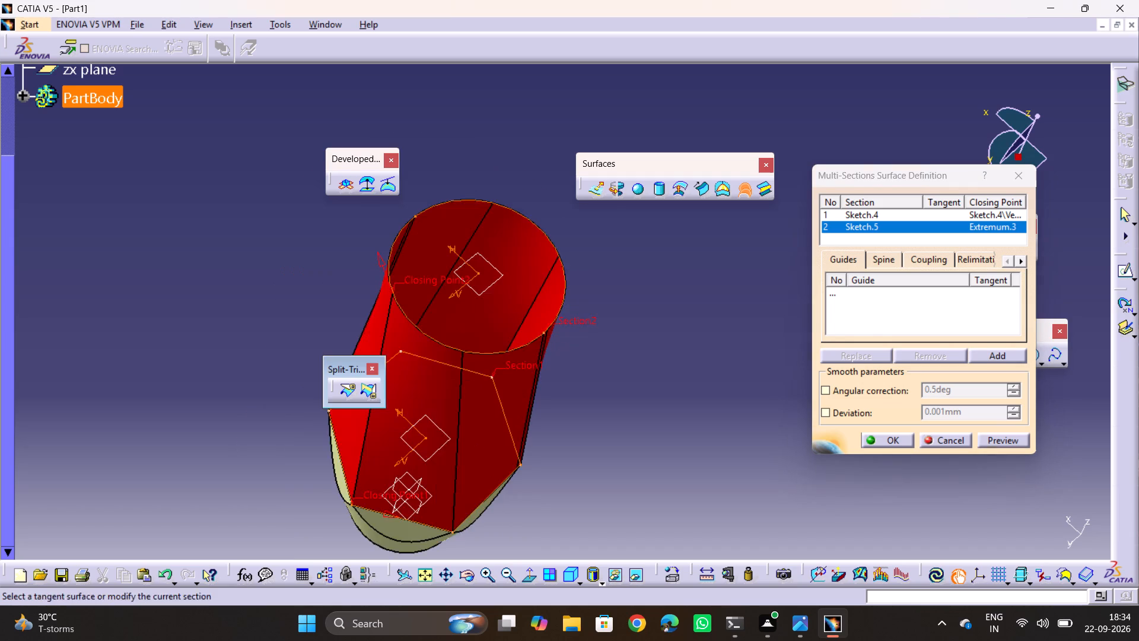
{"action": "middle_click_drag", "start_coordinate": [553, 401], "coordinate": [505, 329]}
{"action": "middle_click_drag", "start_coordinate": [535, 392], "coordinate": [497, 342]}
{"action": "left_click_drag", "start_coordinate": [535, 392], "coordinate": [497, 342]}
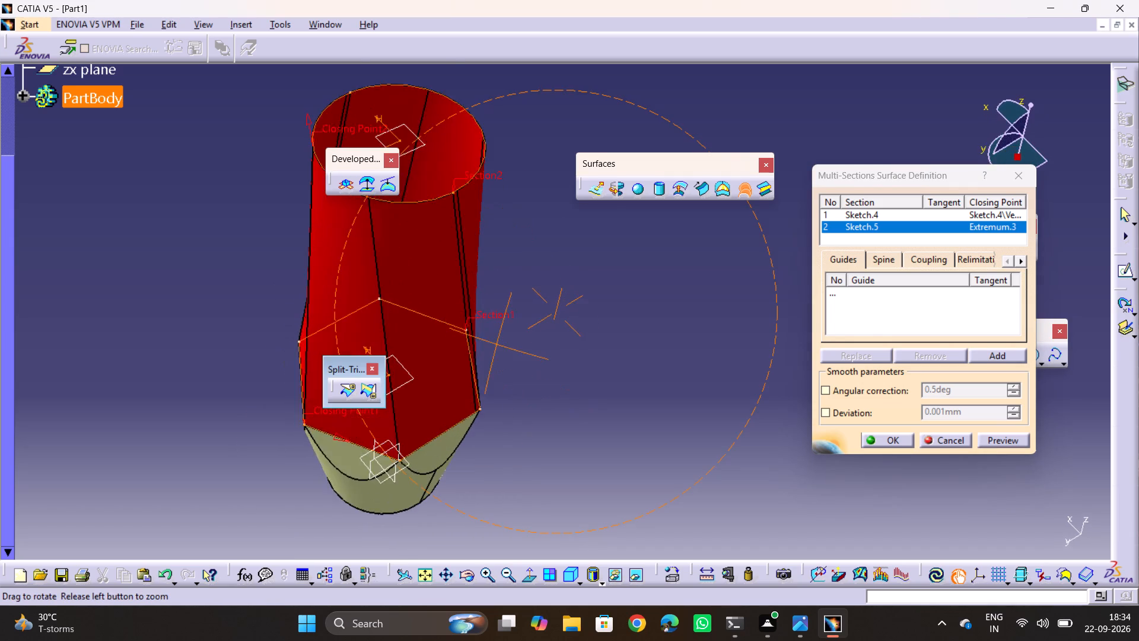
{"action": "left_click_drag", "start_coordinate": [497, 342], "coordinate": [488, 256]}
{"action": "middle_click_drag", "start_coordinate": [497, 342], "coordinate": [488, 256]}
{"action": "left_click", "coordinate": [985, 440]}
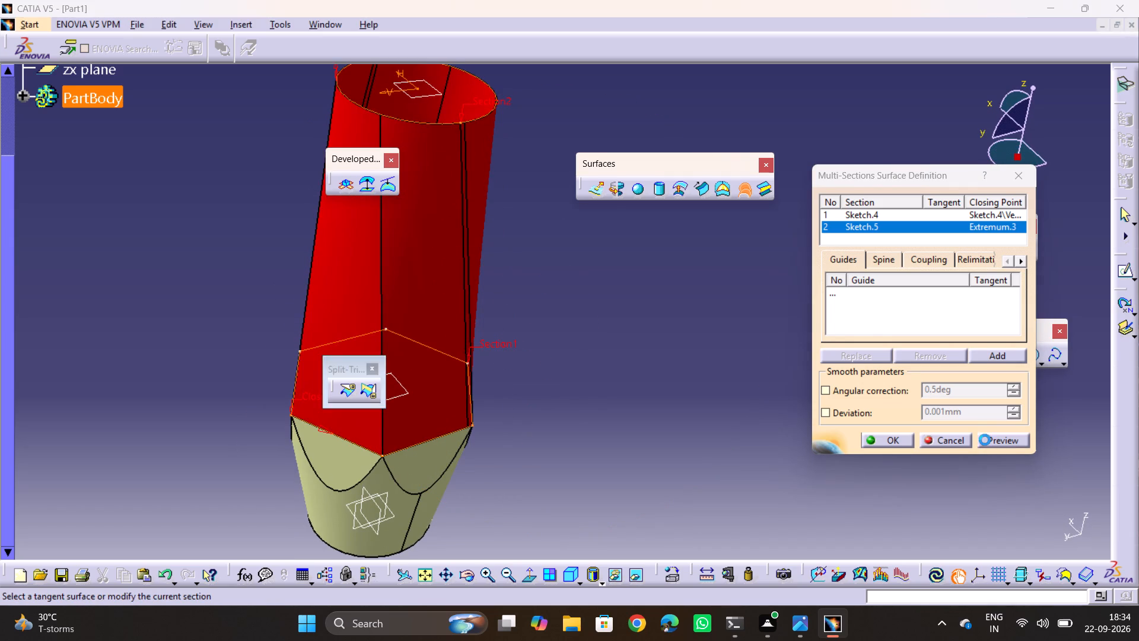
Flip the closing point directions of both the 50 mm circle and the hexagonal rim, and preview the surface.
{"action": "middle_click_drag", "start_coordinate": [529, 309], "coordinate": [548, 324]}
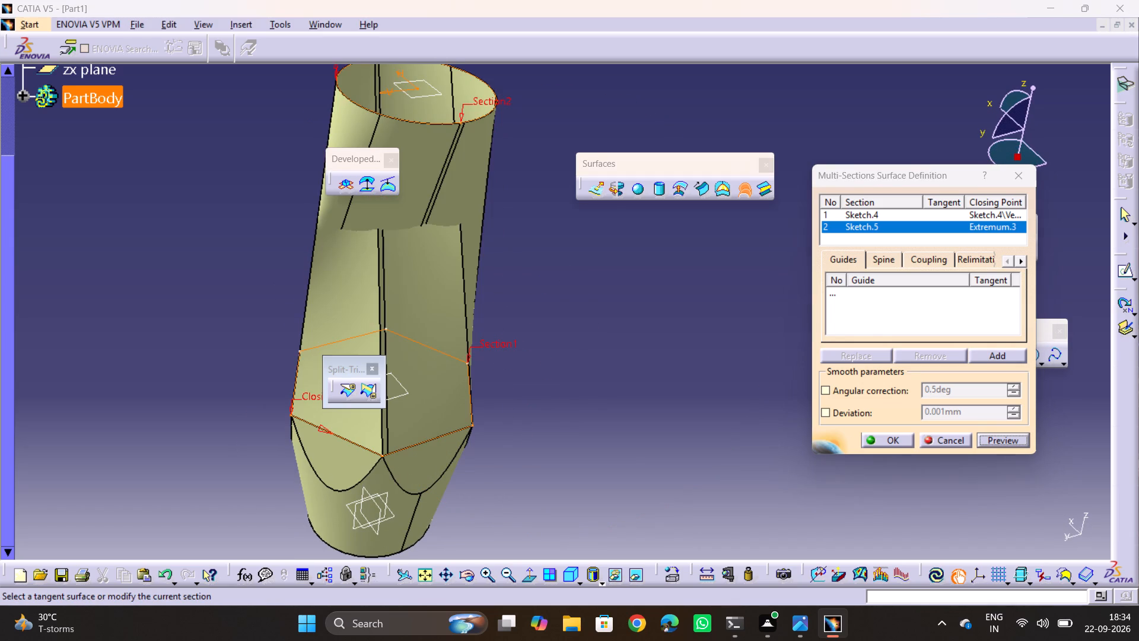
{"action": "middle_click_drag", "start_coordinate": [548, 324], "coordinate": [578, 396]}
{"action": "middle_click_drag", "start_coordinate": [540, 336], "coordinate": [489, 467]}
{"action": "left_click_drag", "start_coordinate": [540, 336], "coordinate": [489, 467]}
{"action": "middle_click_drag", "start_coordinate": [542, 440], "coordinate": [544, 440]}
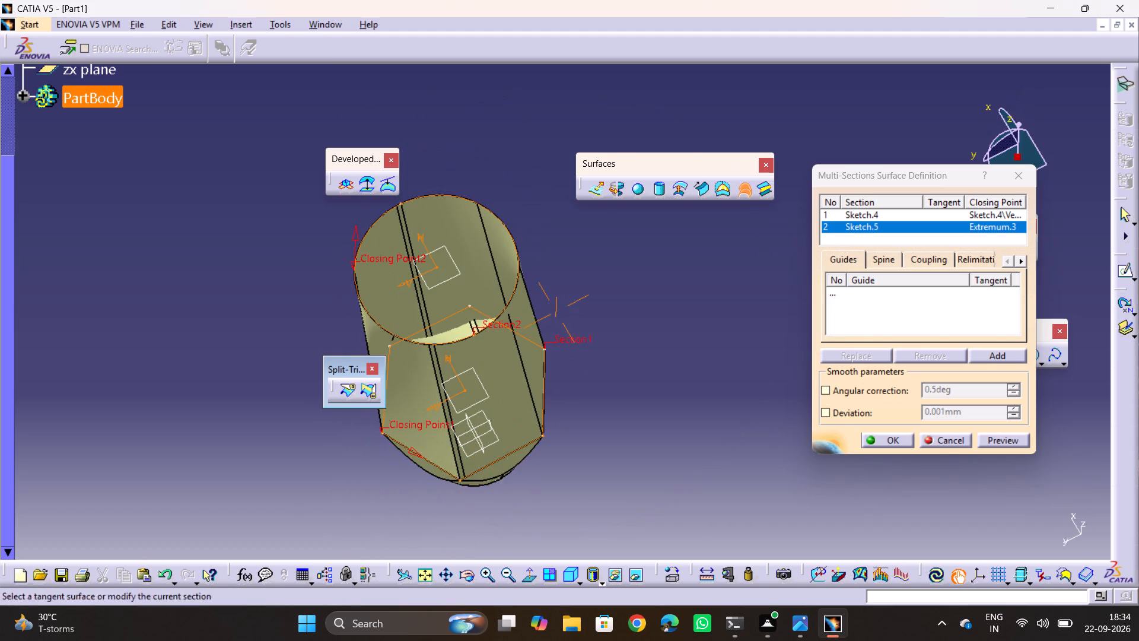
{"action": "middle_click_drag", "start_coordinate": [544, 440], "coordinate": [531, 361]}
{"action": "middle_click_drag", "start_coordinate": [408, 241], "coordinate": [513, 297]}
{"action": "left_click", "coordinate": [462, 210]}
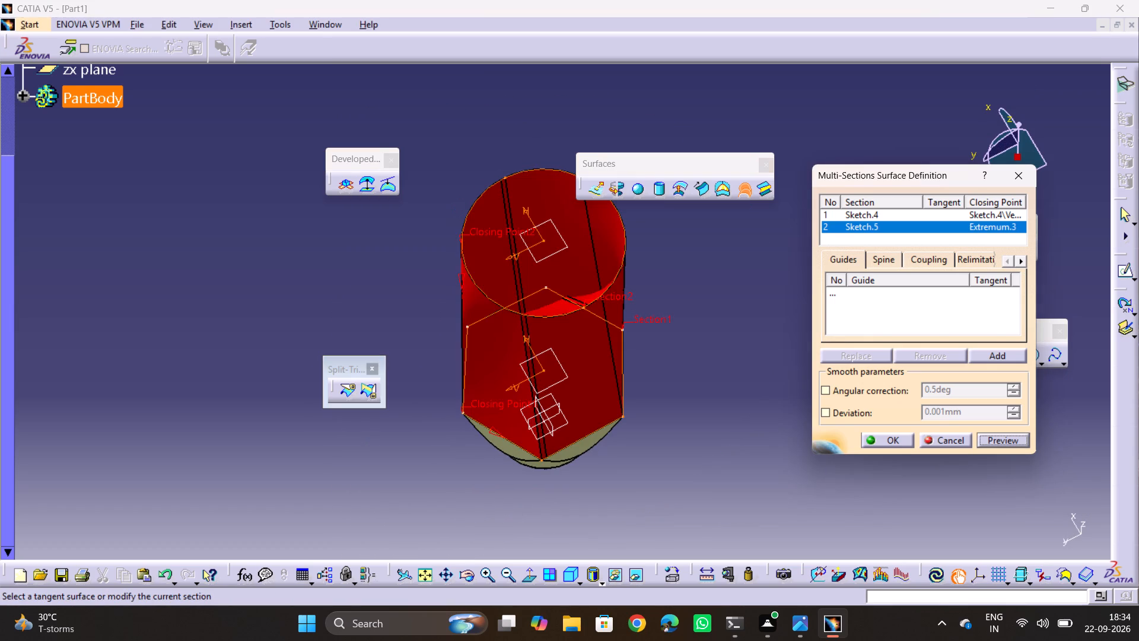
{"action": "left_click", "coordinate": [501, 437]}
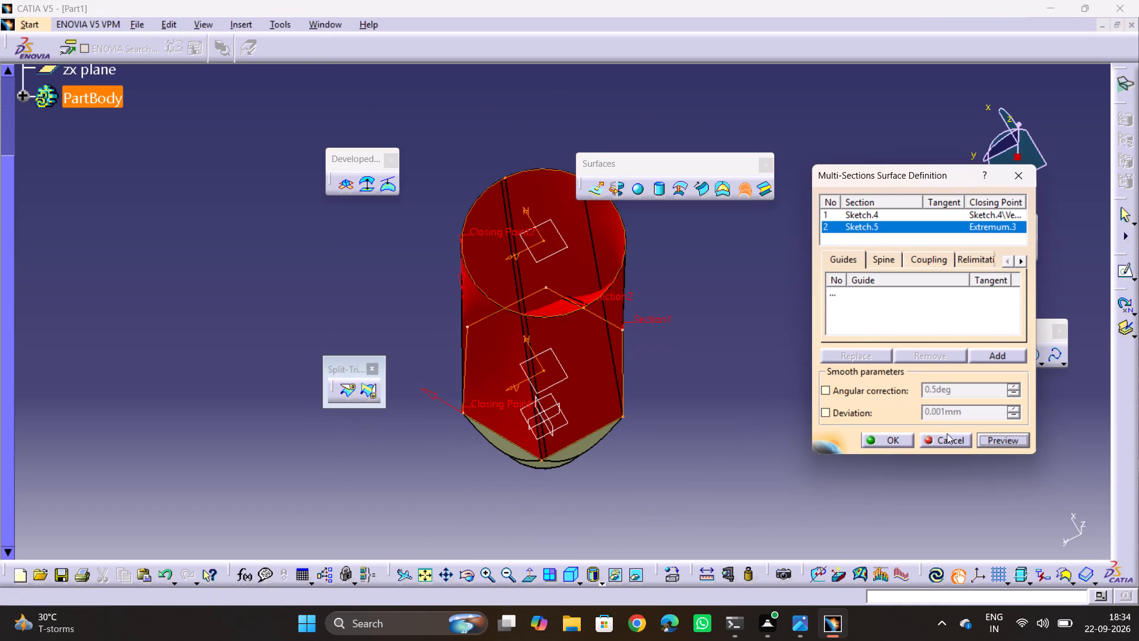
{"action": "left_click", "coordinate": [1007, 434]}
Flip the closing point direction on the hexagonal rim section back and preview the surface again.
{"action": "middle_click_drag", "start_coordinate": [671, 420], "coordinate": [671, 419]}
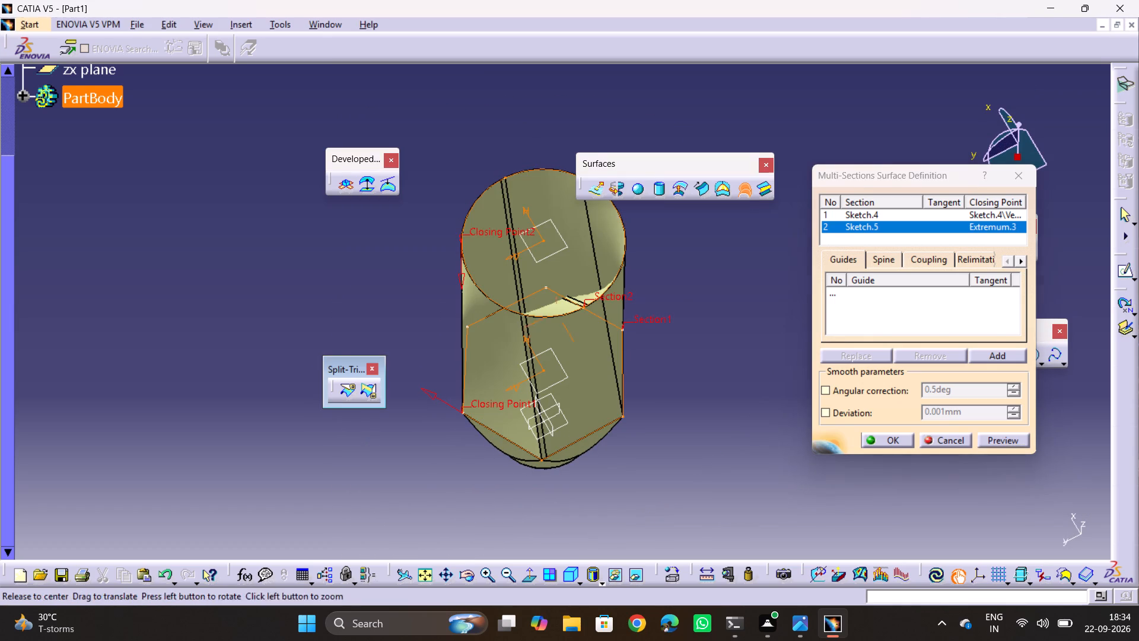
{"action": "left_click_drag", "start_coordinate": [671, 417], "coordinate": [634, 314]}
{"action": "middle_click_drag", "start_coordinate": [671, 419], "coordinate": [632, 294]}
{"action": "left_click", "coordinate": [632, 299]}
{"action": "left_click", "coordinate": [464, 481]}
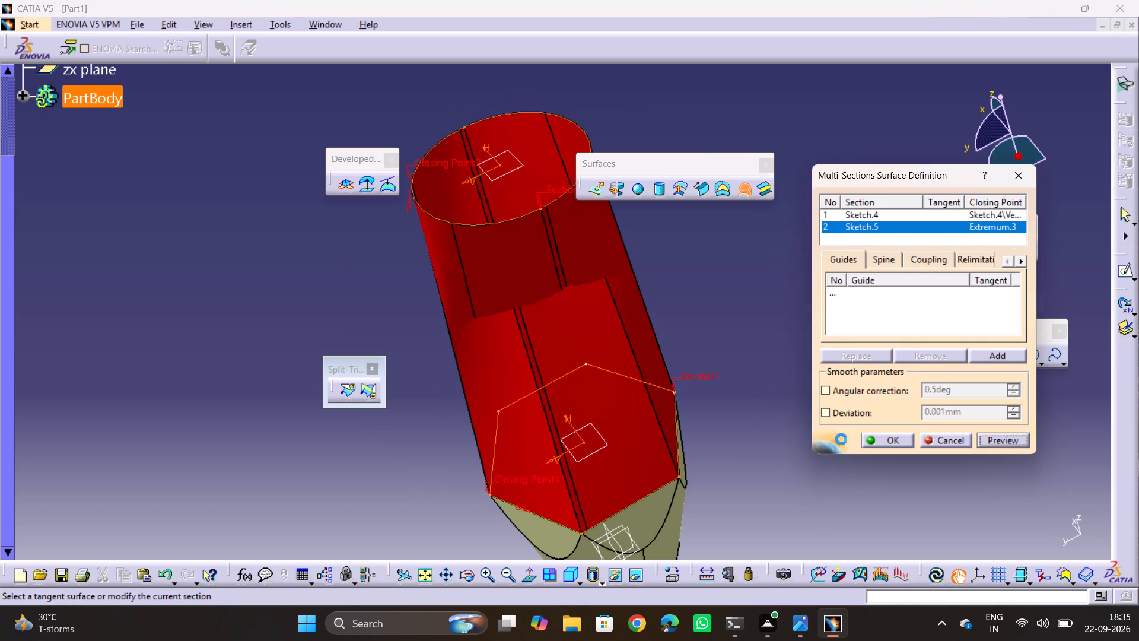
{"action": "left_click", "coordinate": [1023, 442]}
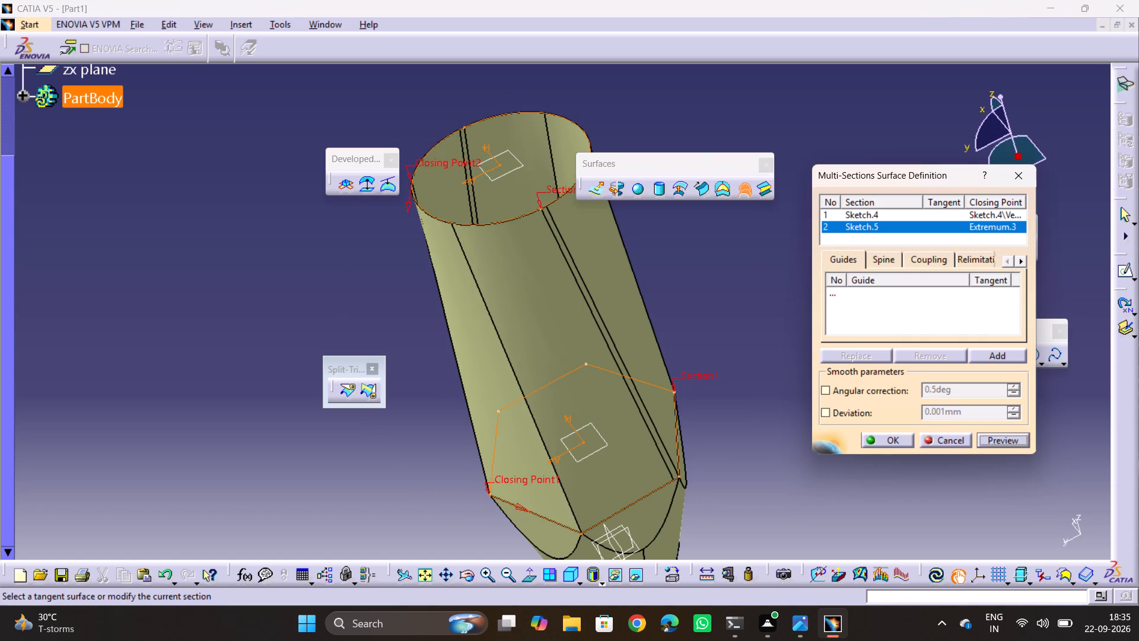
Examine the previewed upper body surface from several angles, checking how its edges run from the hexagonal rim to the circle.
{"action": "middle_click_drag", "start_coordinate": [666, 277], "coordinate": [645, 304], "text": "ctrl"}
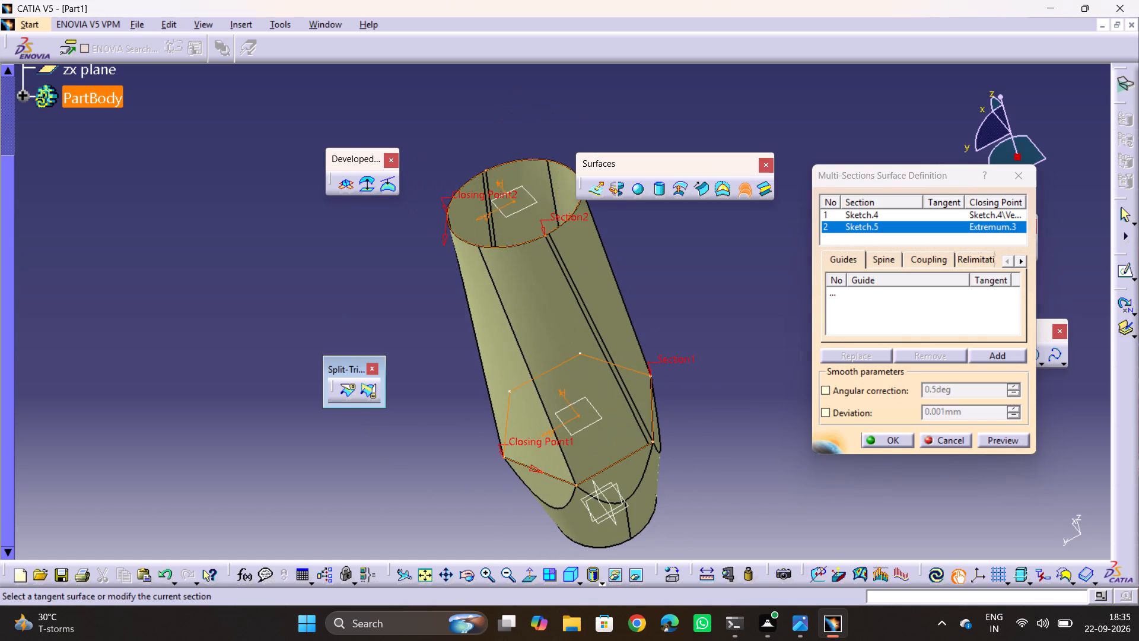
{"action": "middle_click_drag", "start_coordinate": [626, 327], "coordinate": [589, 257]}
{"action": "left_click_drag", "start_coordinate": [621, 328], "coordinate": [564, 270]}
{"action": "left_click_drag", "start_coordinate": [537, 260], "coordinate": [589, 257]}
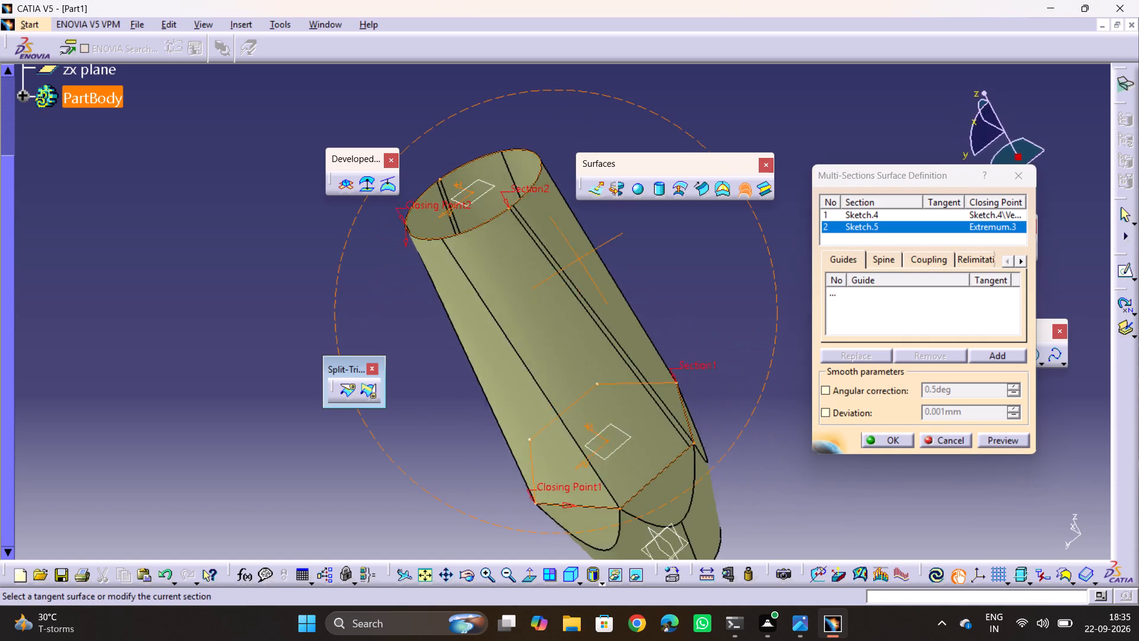
{"action": "middle_click_drag", "start_coordinate": [589, 257], "coordinate": [741, 280]}
{"action": "left_click_drag", "start_coordinate": [589, 257], "coordinate": [741, 280]}
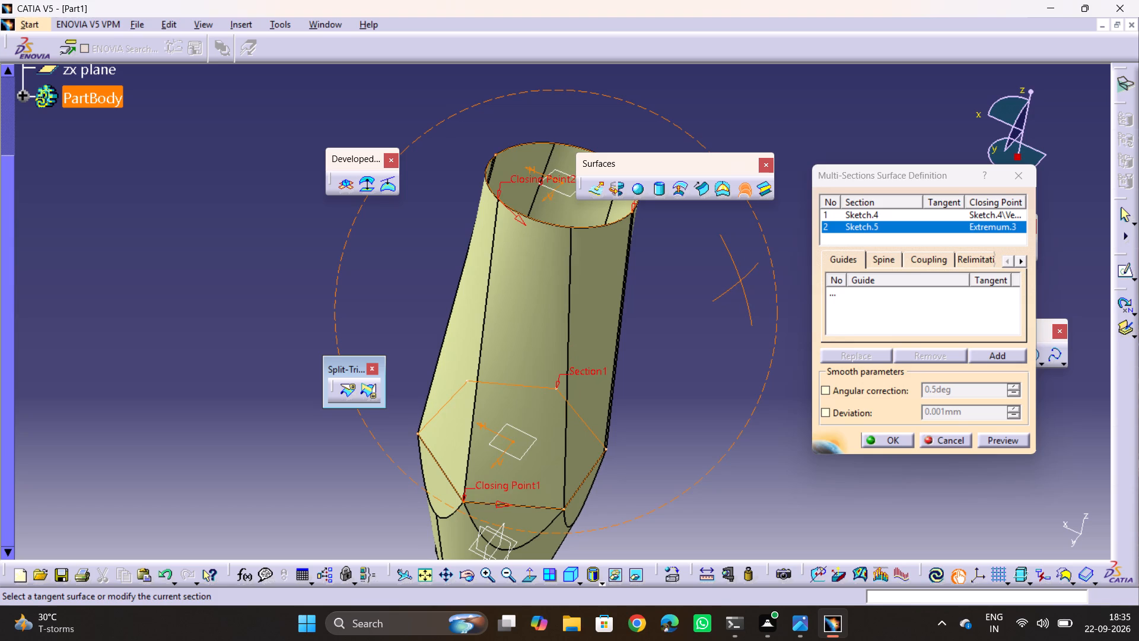
{"action": "middle_click_drag", "start_coordinate": [716, 285], "coordinate": [692, 293]}
{"action": "scroll", "coordinate": [651, 353], "scroll_direction": "down", "scroll_amount": 1}
{"action": "middle_click_drag", "start_coordinate": [651, 353], "coordinate": [559, 356]}
{"action": "left_click_drag", "start_coordinate": [651, 353], "coordinate": [559, 356]}
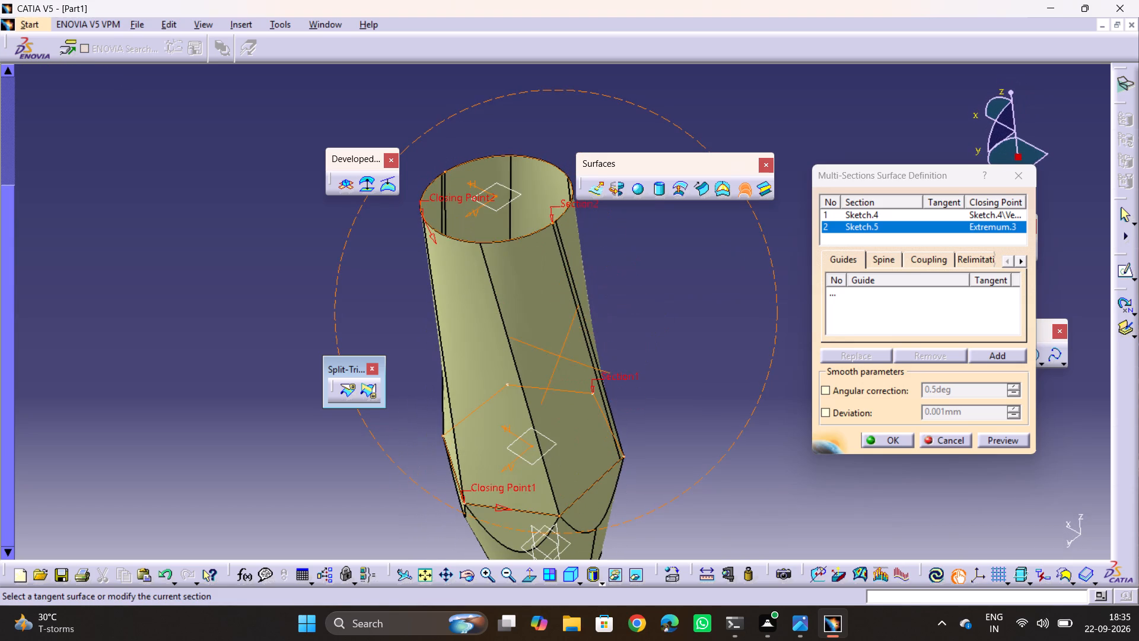
{"action": "middle_click_drag", "start_coordinate": [559, 356], "coordinate": [559, 357]}
{"action": "left_click_drag", "start_coordinate": [559, 356], "coordinate": [559, 358]}
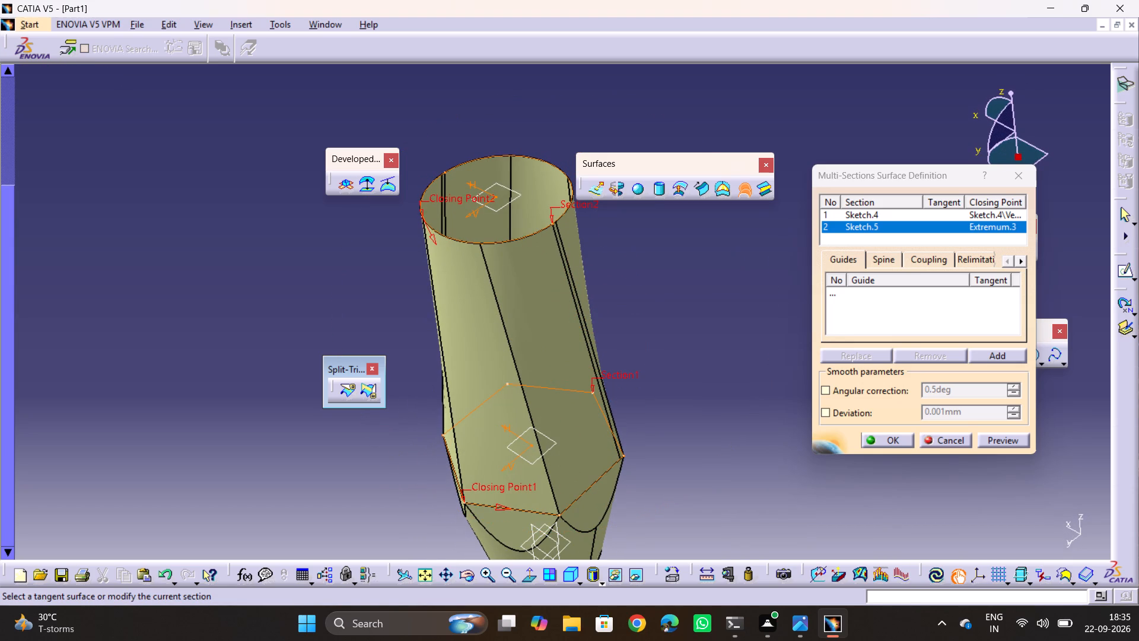
{"action": "middle_click_drag", "start_coordinate": [577, 451], "coordinate": [636, 486]}
{"action": "left_click_drag", "start_coordinate": [577, 451], "coordinate": [636, 486]}
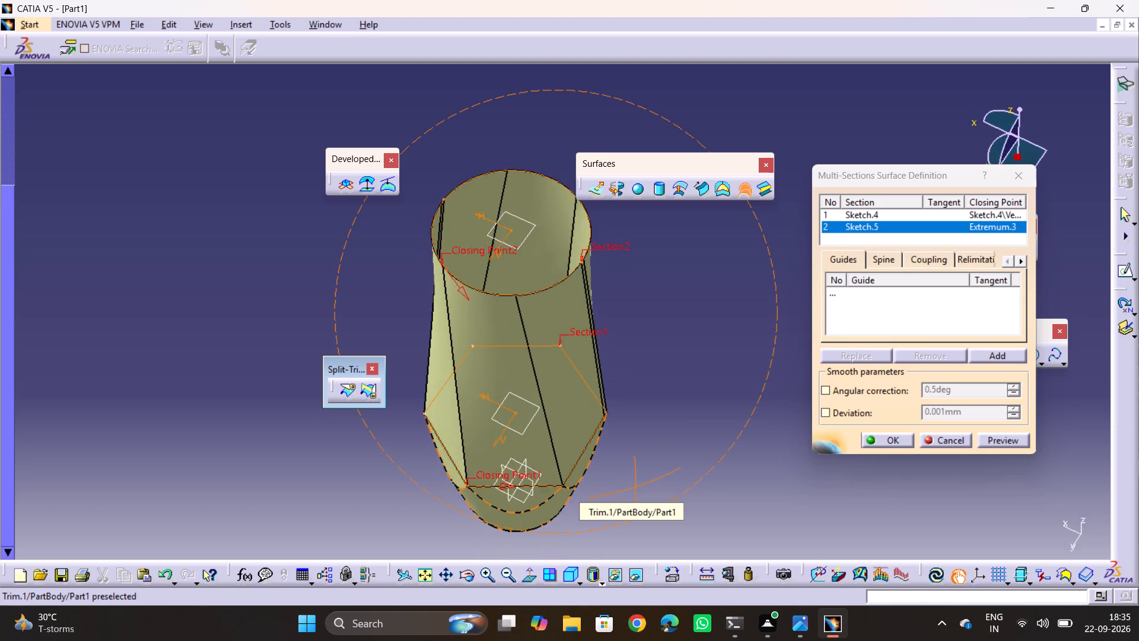
{"action": "middle_click_drag", "start_coordinate": [636, 486], "coordinate": [662, 431]}
{"action": "left_click_drag", "start_coordinate": [636, 486], "coordinate": [662, 431]}
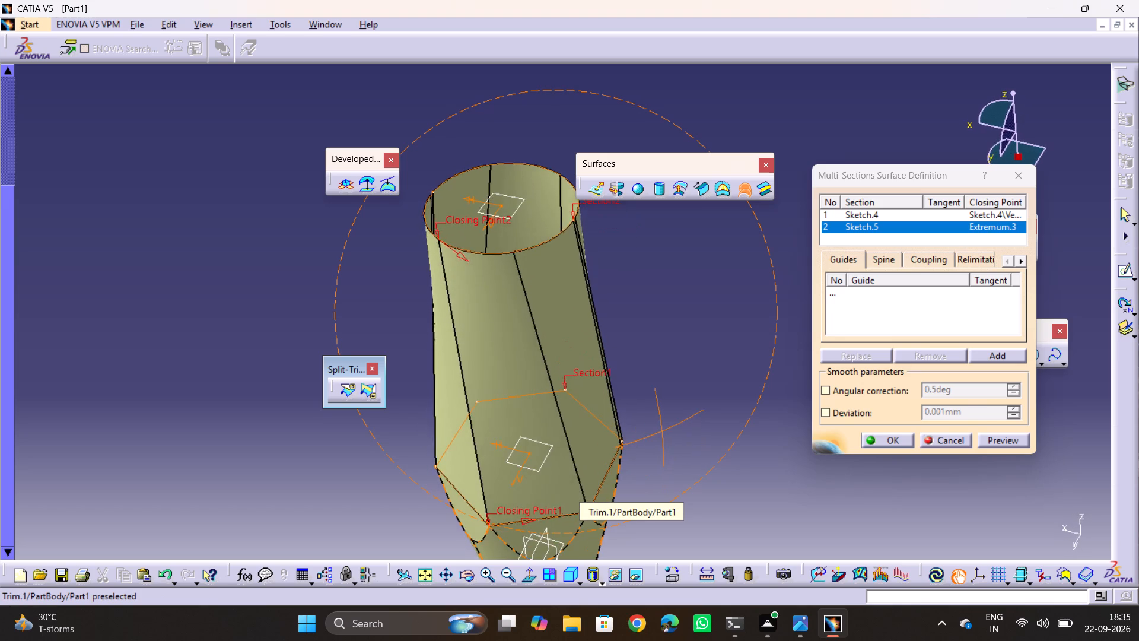
{"action": "left_click_drag", "start_coordinate": [662, 431], "coordinate": [662, 423]}
{"action": "middle_click_drag", "start_coordinate": [662, 431], "coordinate": [662, 423]}
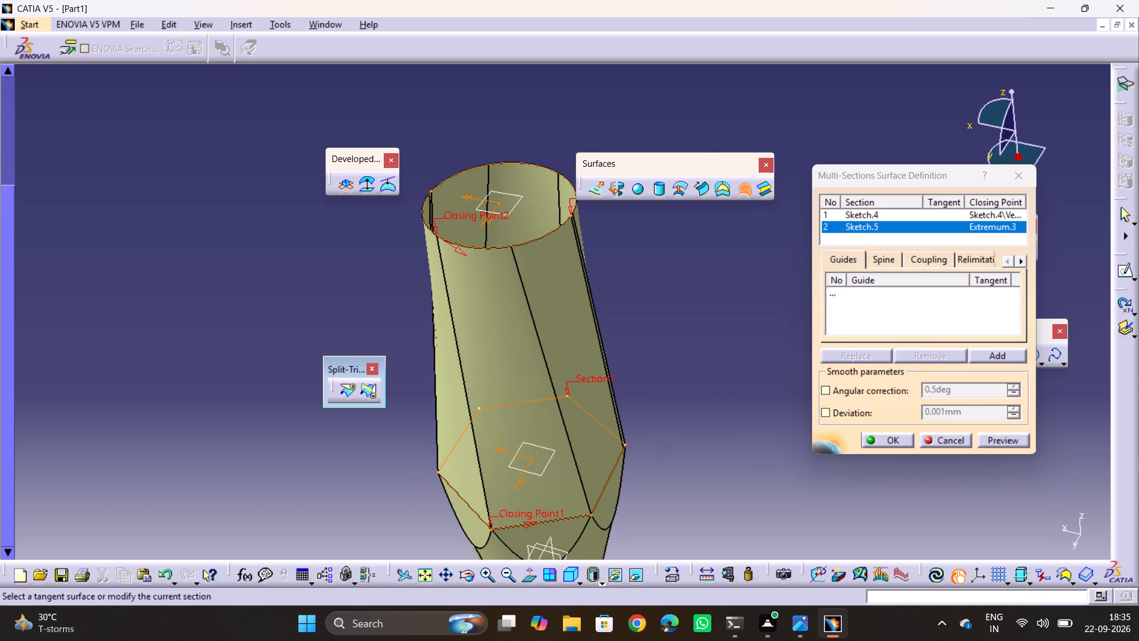
{"action": "scroll", "coordinate": [635, 426], "scroll_direction": "down", "scroll_amount": 1}
{"action": "middle_click_drag", "start_coordinate": [635, 426], "coordinate": [454, 464]}
{"action": "left_click_drag", "start_coordinate": [635, 426], "coordinate": [454, 464]}
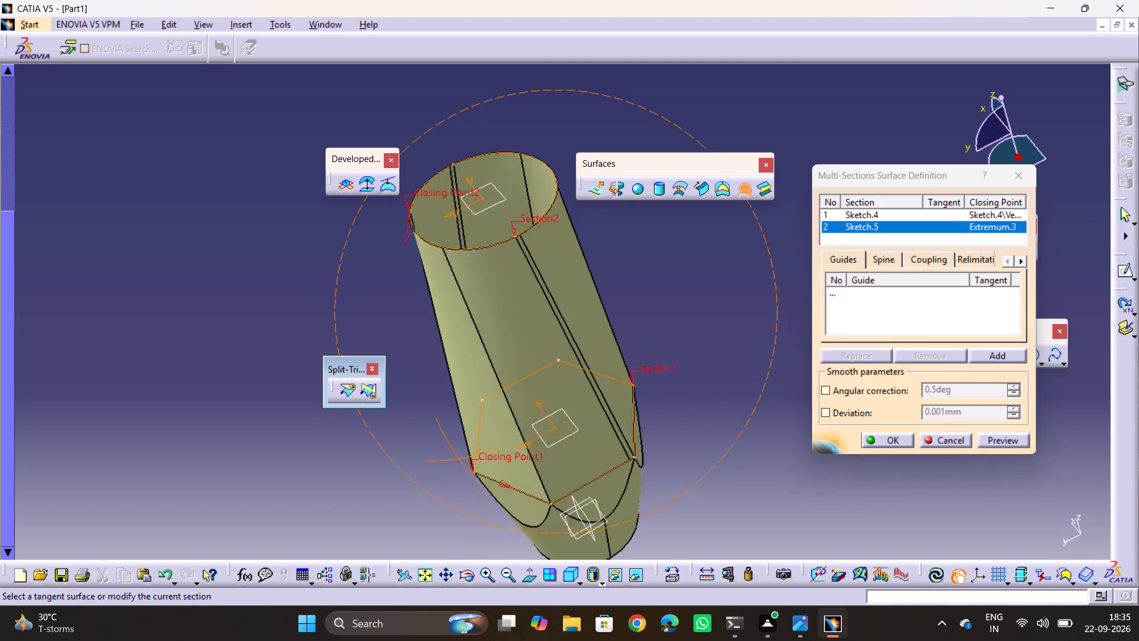
{"action": "left_click_drag", "start_coordinate": [454, 464], "coordinate": [445, 471]}
{"action": "middle_click_drag", "start_coordinate": [454, 464], "coordinate": [444, 470]}
{"action": "middle_click_drag", "start_coordinate": [653, 374], "coordinate": [534, 413]}
{"action": "left_click_drag", "start_coordinate": [653, 372], "coordinate": [534, 410]}
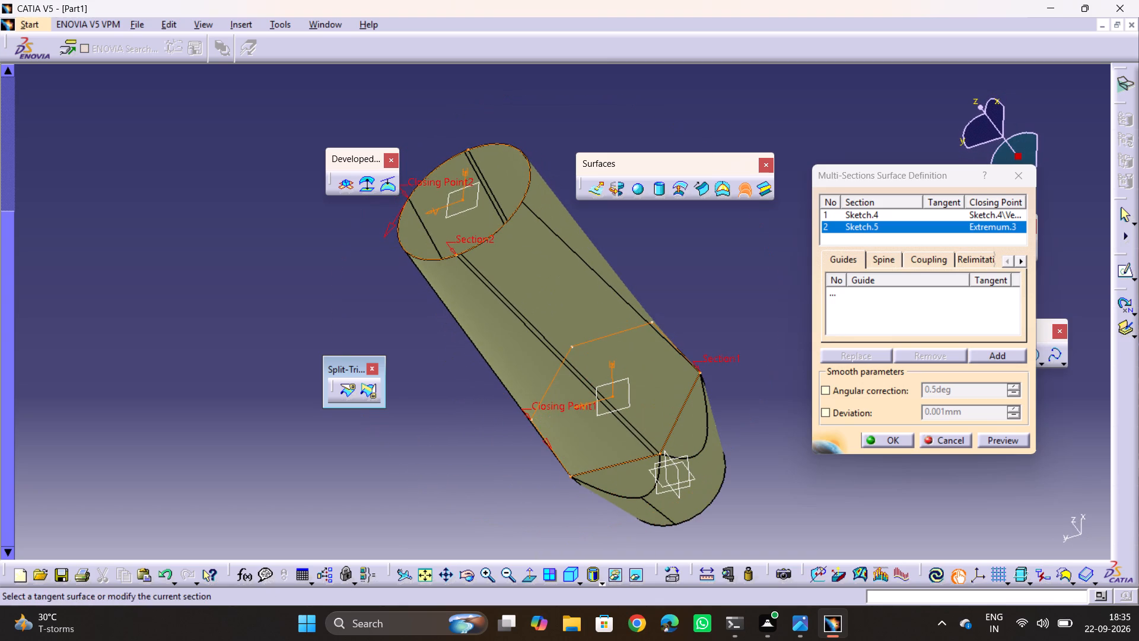
{"action": "middle_click_drag", "start_coordinate": [548, 340], "coordinate": [743, 312]}
{"action": "left_click_drag", "start_coordinate": [547, 340], "coordinate": [743, 312]}
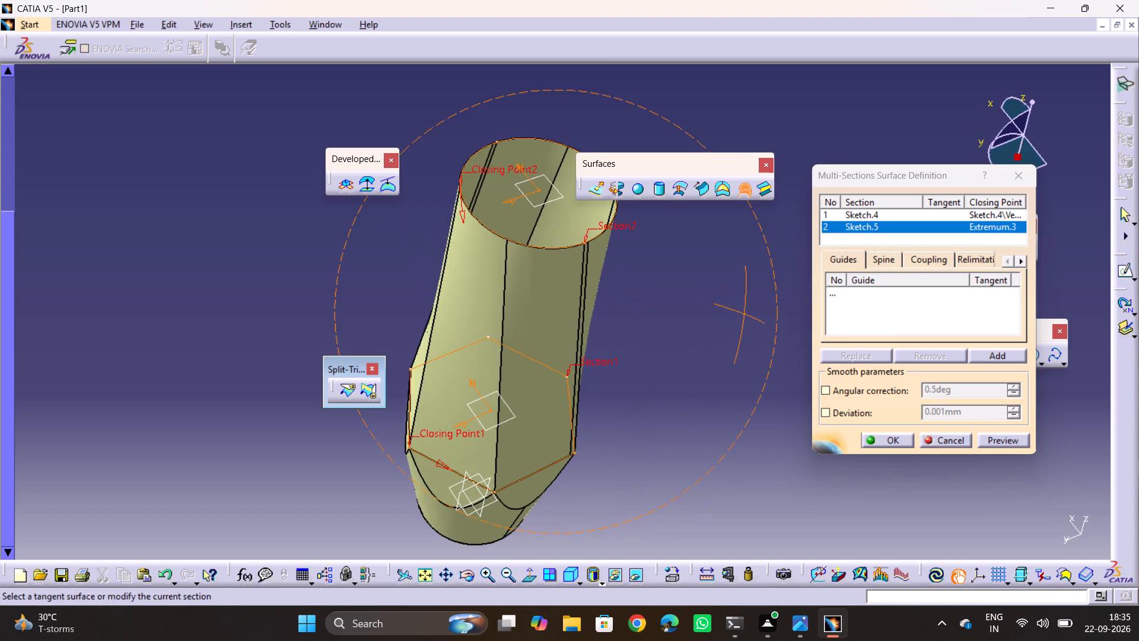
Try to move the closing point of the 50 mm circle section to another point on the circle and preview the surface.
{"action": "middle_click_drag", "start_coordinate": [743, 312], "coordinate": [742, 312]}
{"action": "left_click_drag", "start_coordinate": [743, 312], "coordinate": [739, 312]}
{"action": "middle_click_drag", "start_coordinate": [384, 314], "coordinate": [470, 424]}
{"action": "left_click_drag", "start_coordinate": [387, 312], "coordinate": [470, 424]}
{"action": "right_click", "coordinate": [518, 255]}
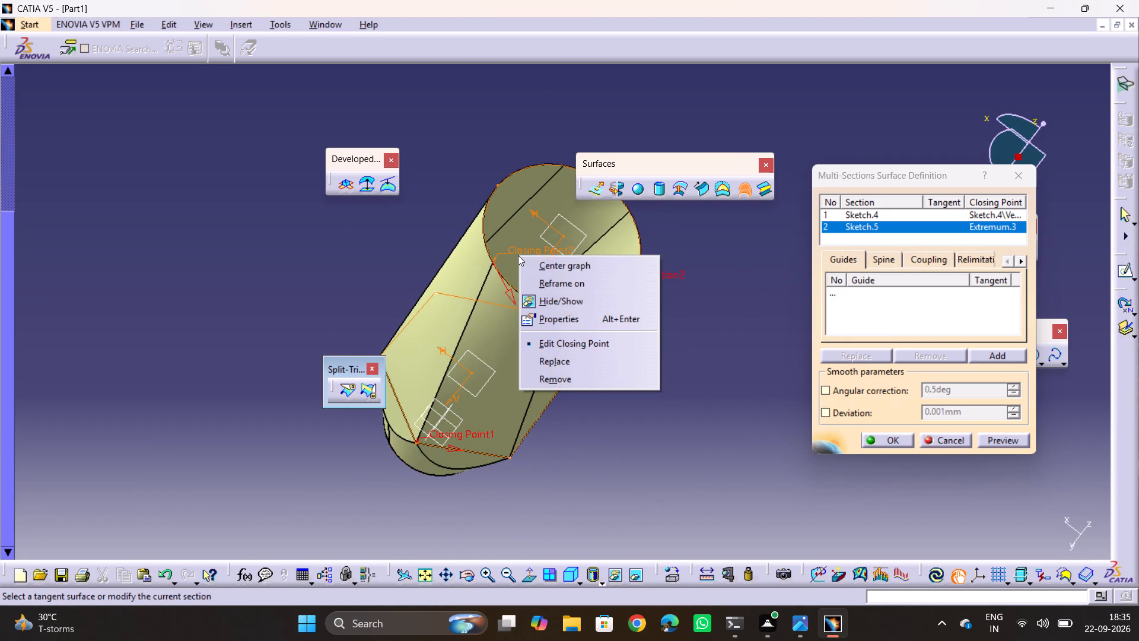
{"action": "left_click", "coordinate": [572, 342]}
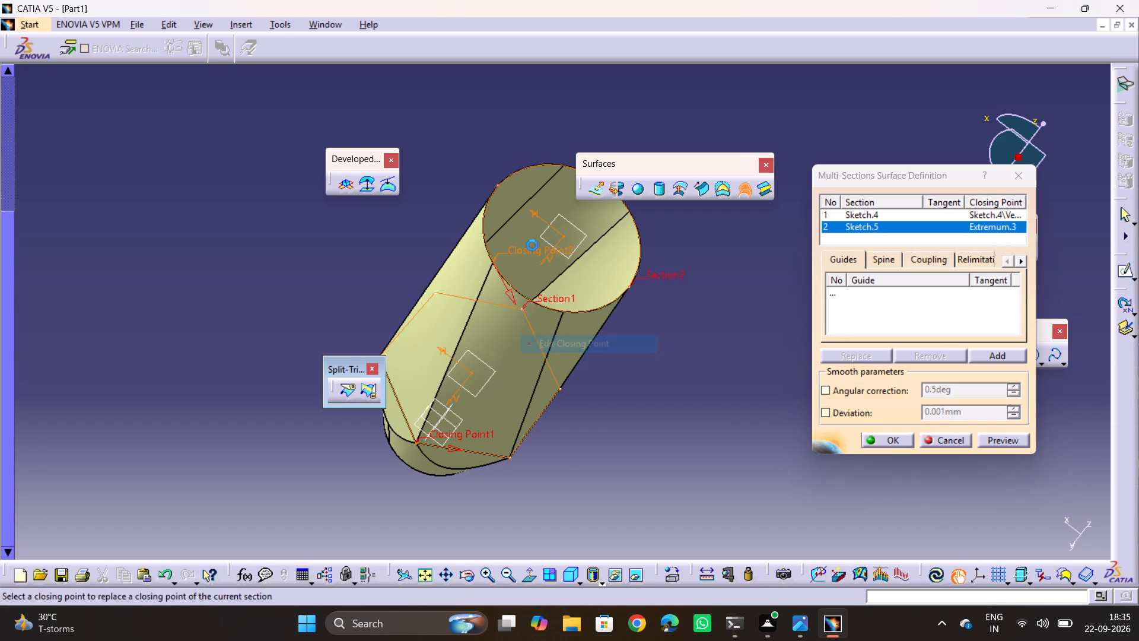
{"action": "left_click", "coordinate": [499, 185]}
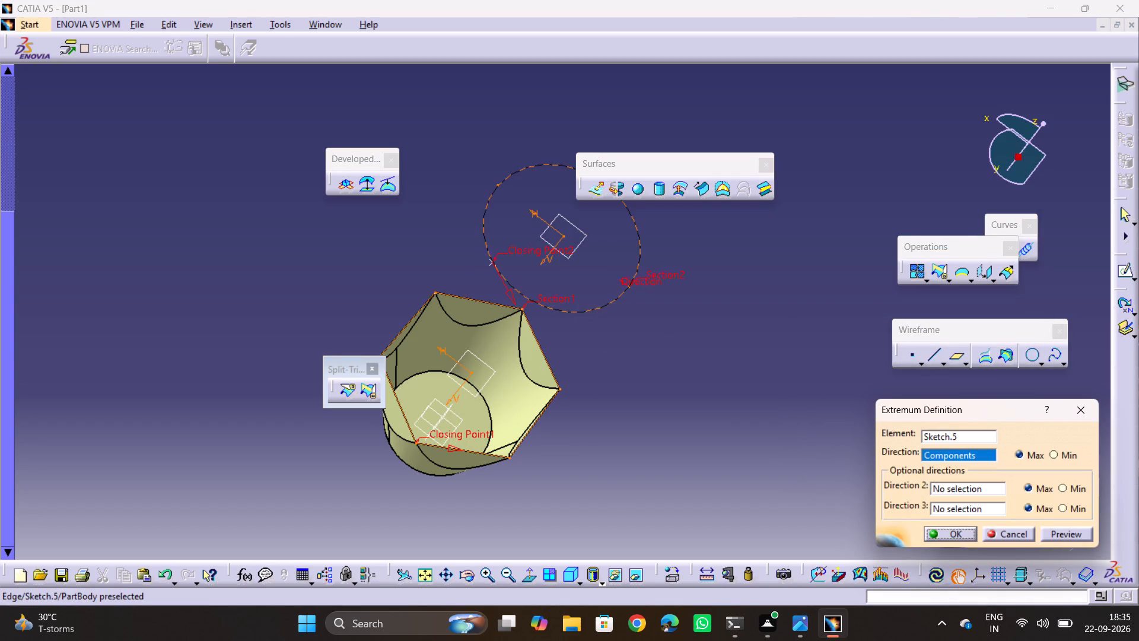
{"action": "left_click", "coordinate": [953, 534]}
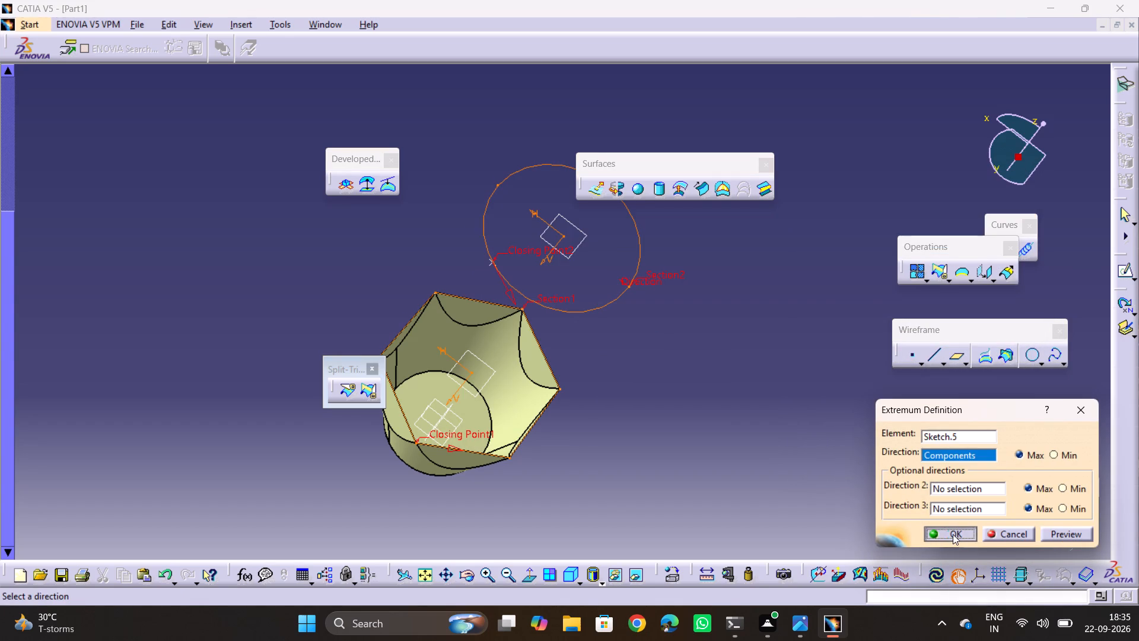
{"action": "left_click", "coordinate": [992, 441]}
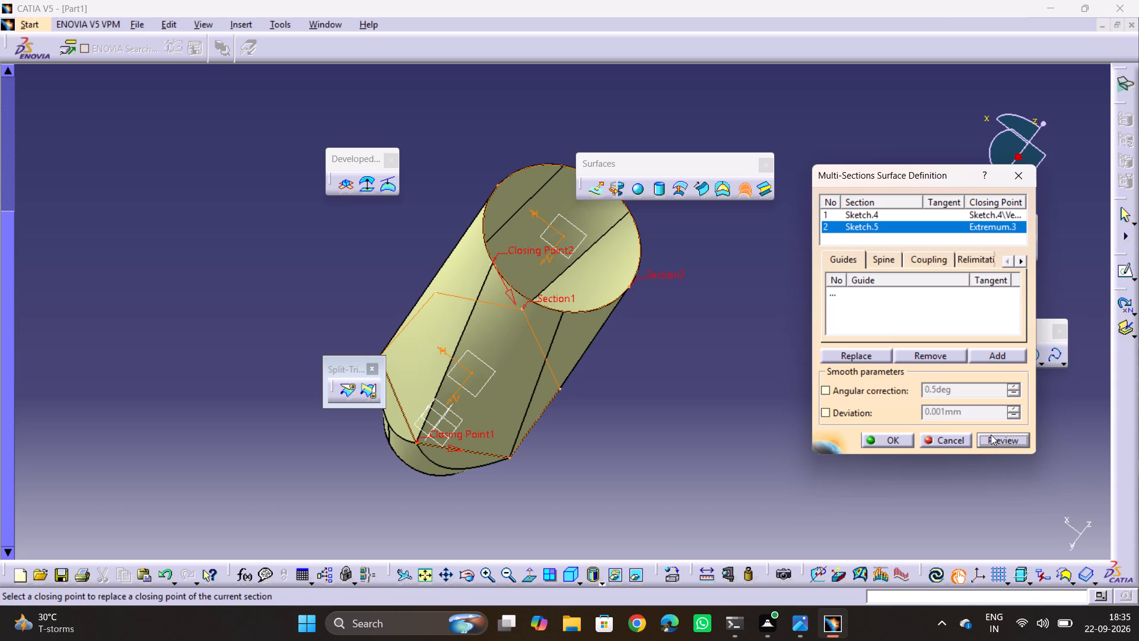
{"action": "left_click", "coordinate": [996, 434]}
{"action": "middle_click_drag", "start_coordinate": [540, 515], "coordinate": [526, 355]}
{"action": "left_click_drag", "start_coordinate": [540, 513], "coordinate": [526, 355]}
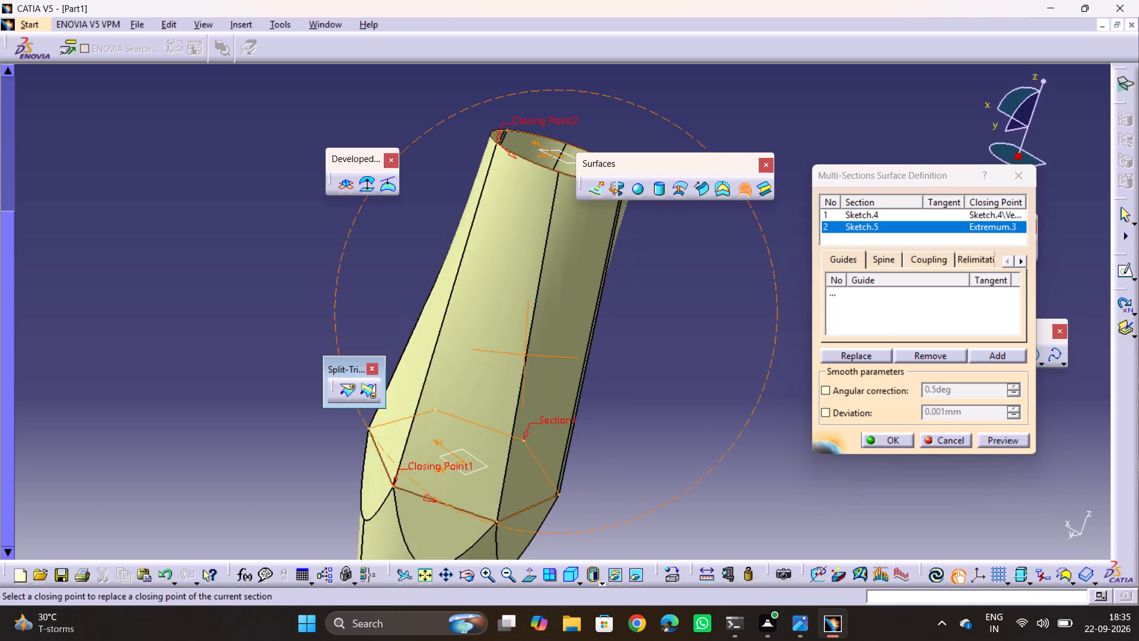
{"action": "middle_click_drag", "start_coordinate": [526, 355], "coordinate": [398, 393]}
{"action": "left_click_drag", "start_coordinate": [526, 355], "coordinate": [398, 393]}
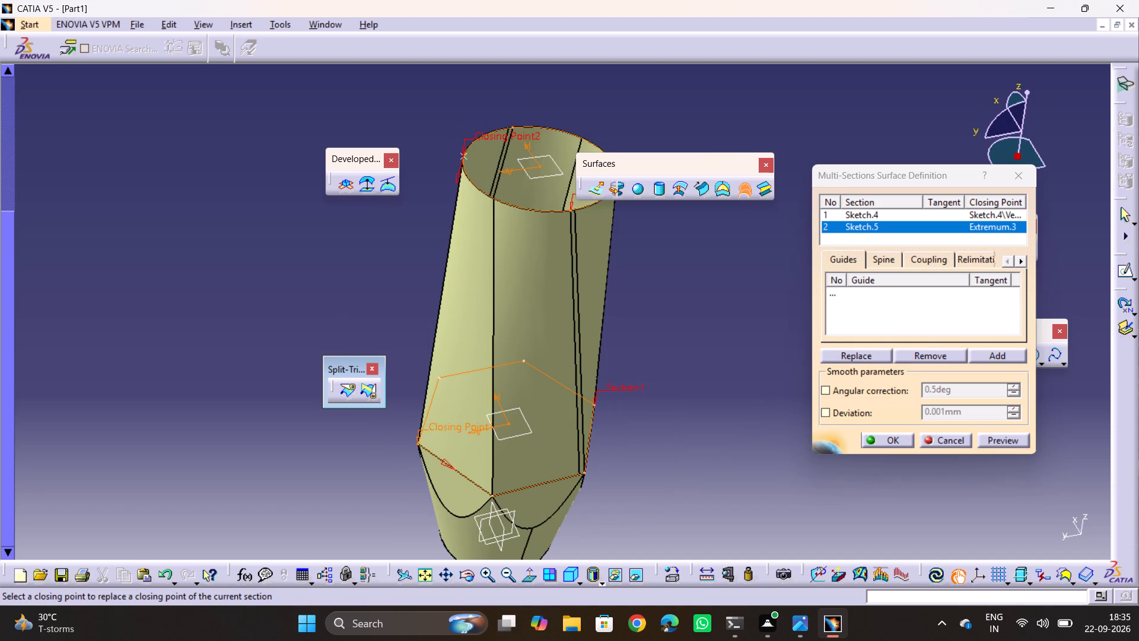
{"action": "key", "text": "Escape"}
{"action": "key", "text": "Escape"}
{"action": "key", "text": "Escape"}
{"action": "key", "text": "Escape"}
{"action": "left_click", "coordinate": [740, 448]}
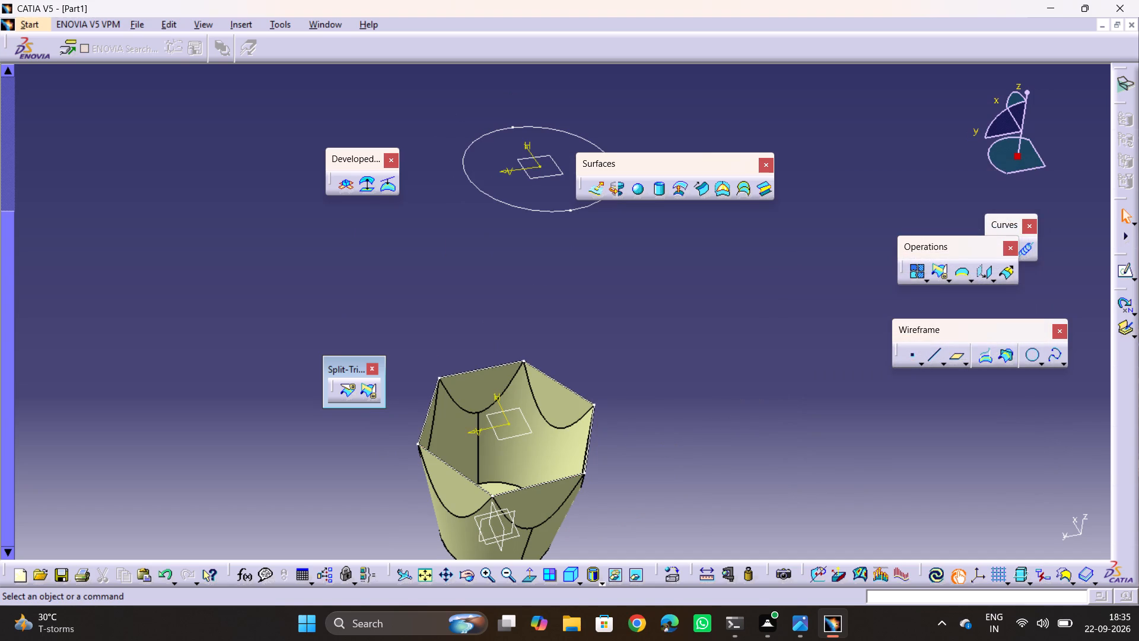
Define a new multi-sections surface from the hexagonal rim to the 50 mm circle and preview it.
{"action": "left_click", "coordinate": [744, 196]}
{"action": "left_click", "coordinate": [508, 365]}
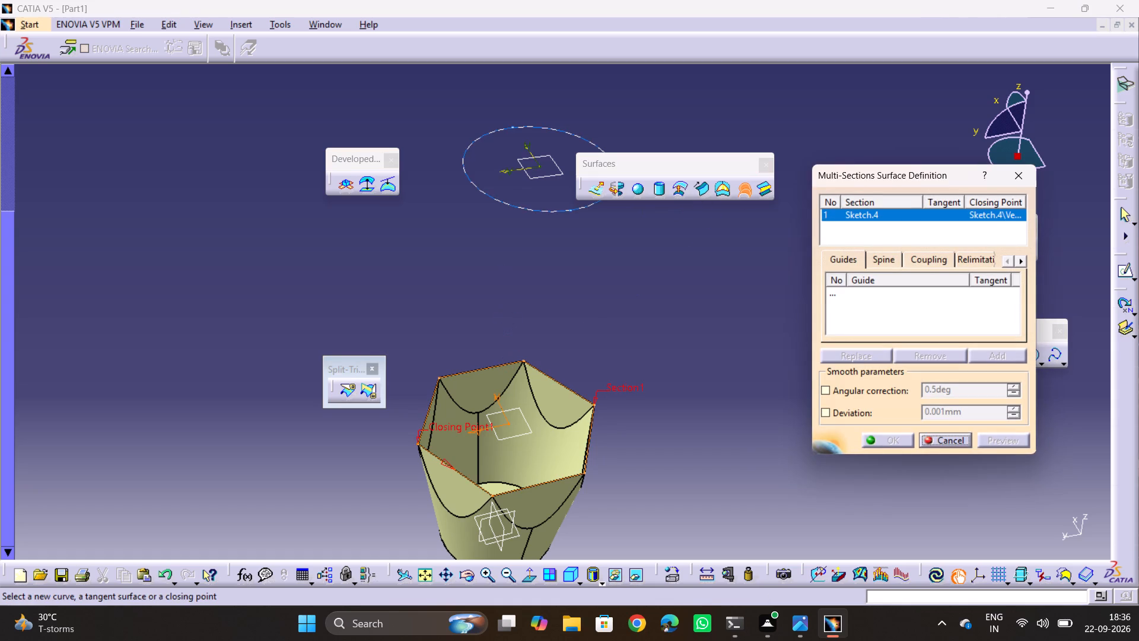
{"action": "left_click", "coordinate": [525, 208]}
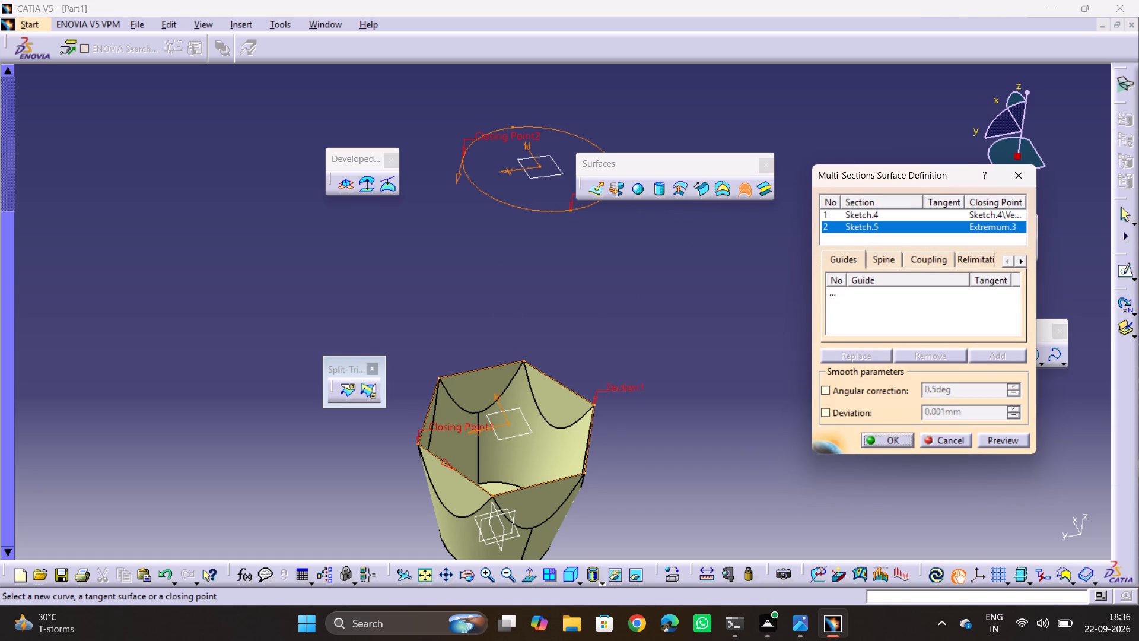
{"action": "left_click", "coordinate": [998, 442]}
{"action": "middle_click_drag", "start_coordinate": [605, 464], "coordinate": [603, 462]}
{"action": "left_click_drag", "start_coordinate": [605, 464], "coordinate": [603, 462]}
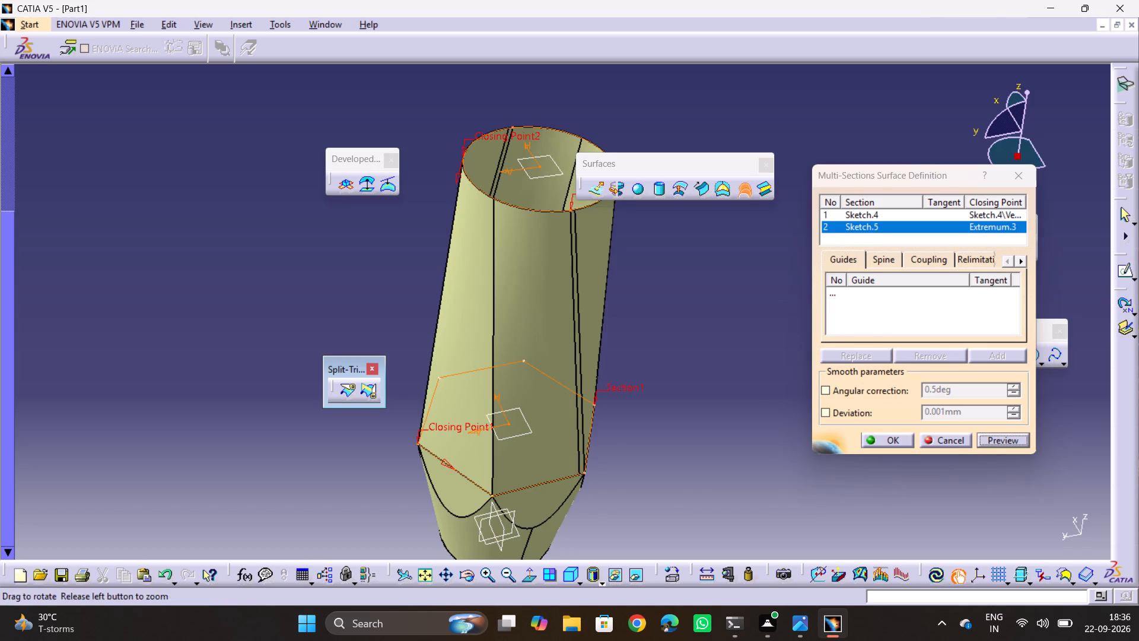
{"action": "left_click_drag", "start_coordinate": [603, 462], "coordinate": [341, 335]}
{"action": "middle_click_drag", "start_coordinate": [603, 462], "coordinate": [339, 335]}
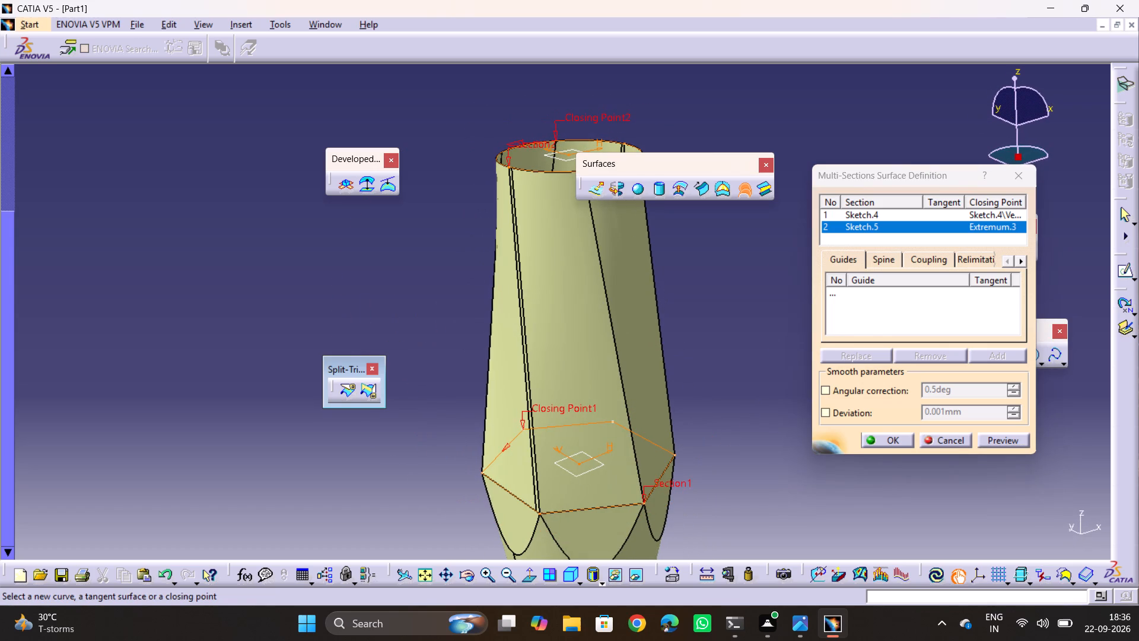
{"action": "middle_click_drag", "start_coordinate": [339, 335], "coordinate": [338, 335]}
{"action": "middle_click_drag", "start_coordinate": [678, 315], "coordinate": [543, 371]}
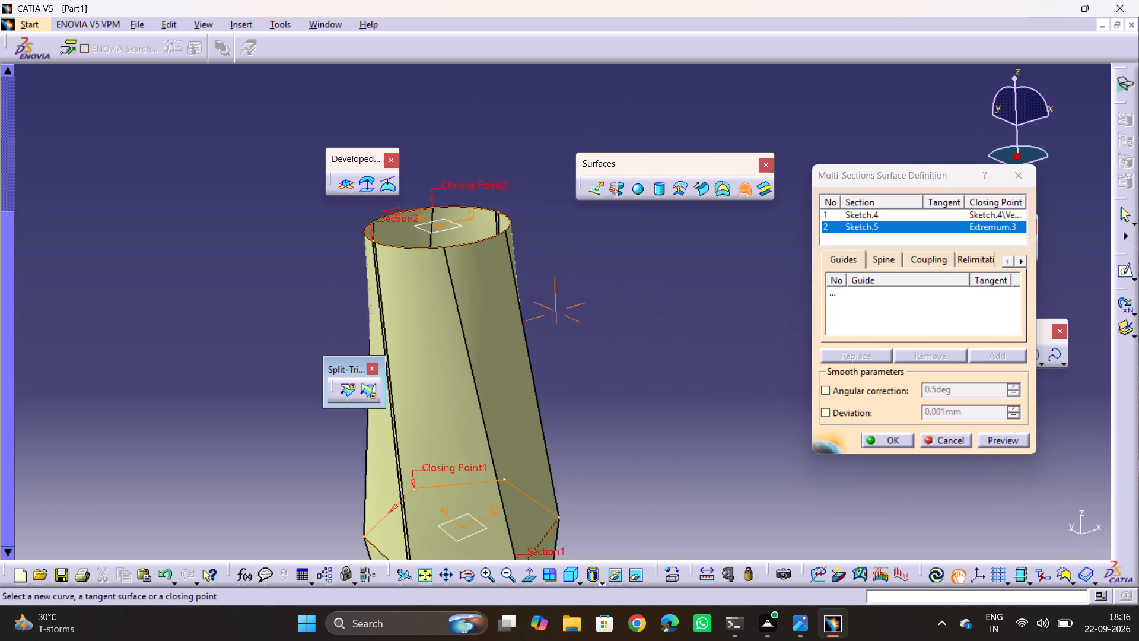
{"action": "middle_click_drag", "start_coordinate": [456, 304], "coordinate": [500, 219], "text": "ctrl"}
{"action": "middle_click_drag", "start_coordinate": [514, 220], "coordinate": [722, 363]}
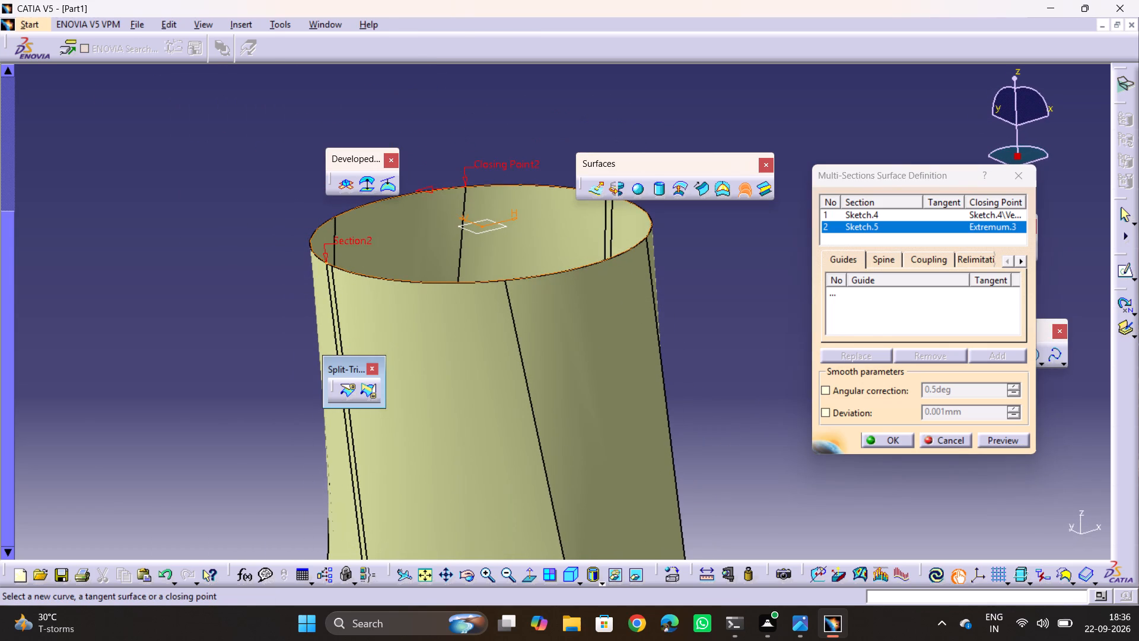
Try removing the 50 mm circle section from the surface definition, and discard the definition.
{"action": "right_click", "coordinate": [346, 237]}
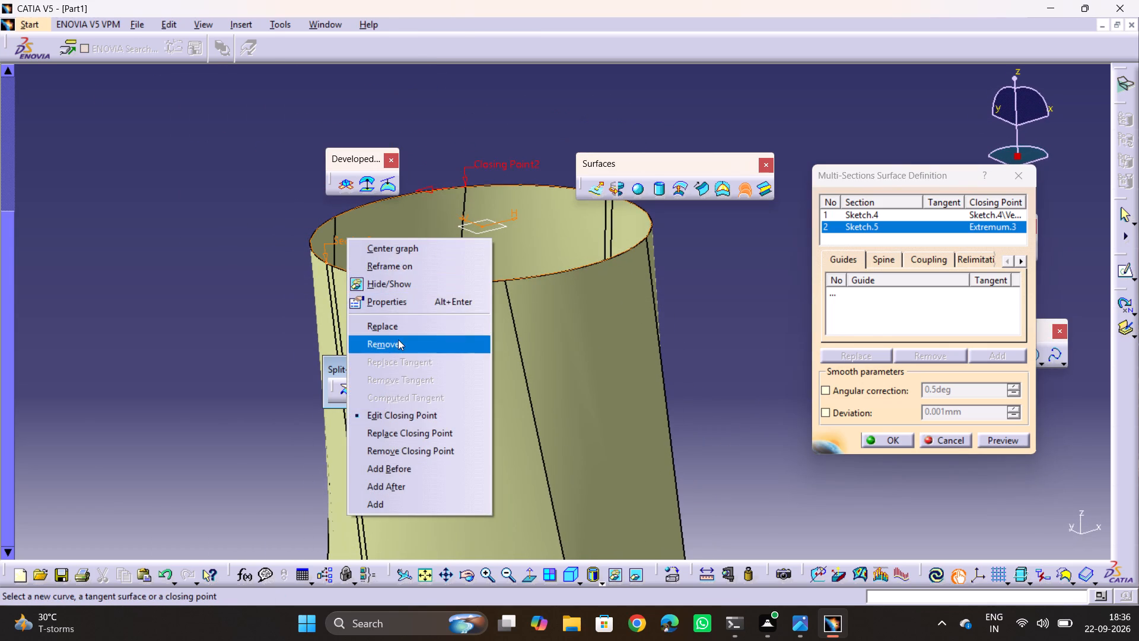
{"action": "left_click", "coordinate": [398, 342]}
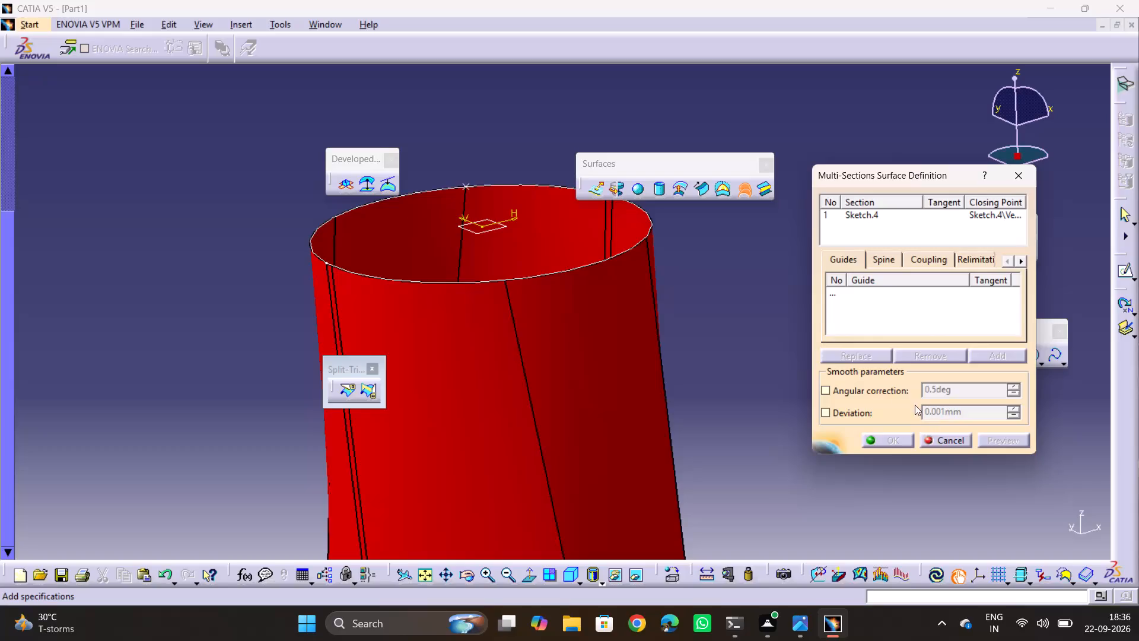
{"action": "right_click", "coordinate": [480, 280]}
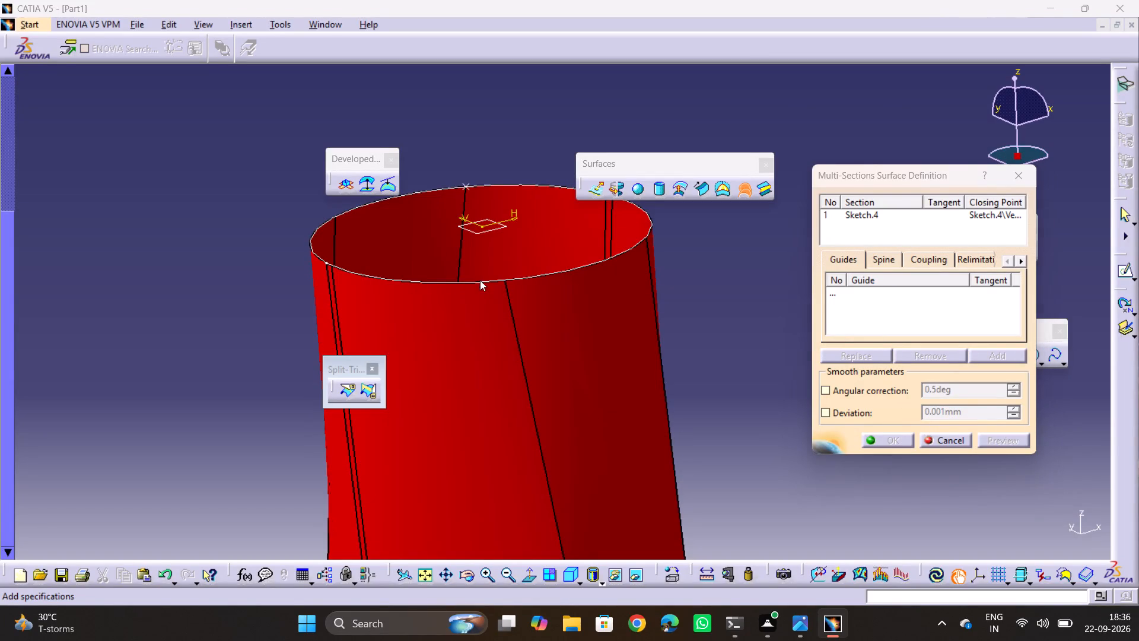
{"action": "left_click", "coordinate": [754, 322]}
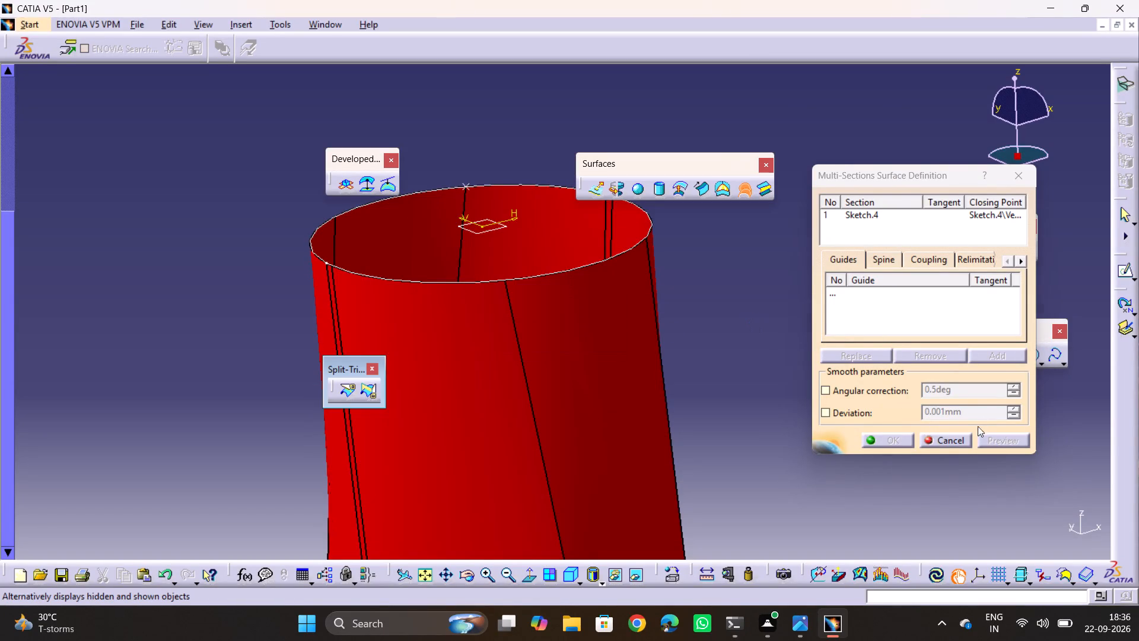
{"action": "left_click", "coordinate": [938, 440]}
Define the multi-sections surface again with the hexagonal rim and the 50 mm circle as sections, and preview it.
{"action": "middle_click_drag", "start_coordinate": [570, 316], "coordinate": [585, 423], "text": "ctrl"}
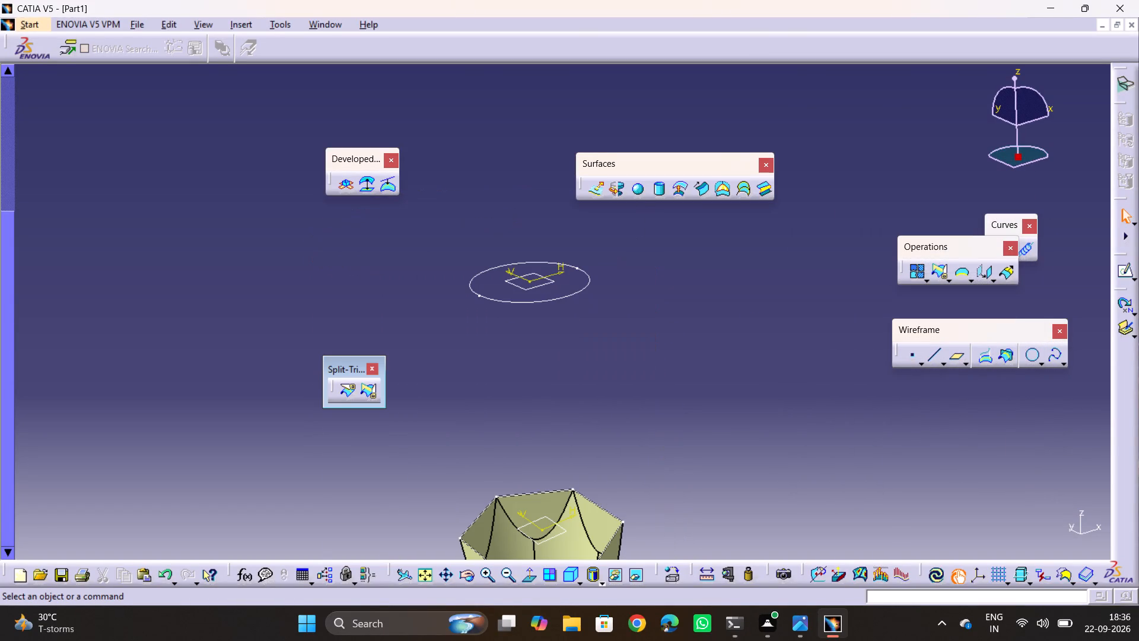
{"action": "middle_click_drag", "start_coordinate": [545, 414], "coordinate": [534, 302]}
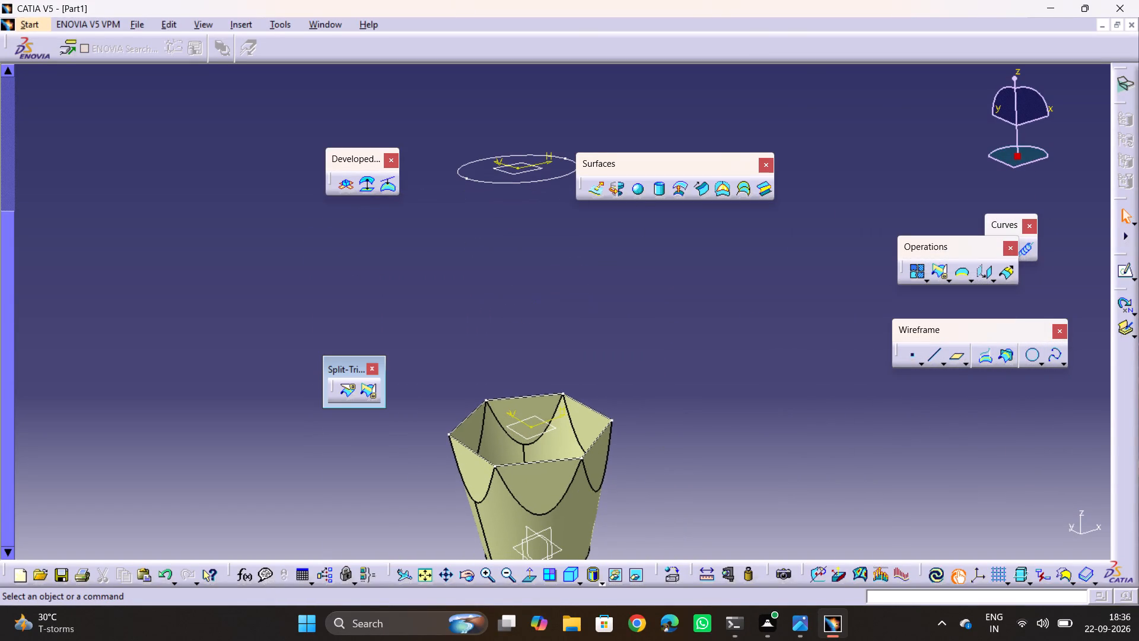
{"action": "left_click", "coordinate": [750, 189]}
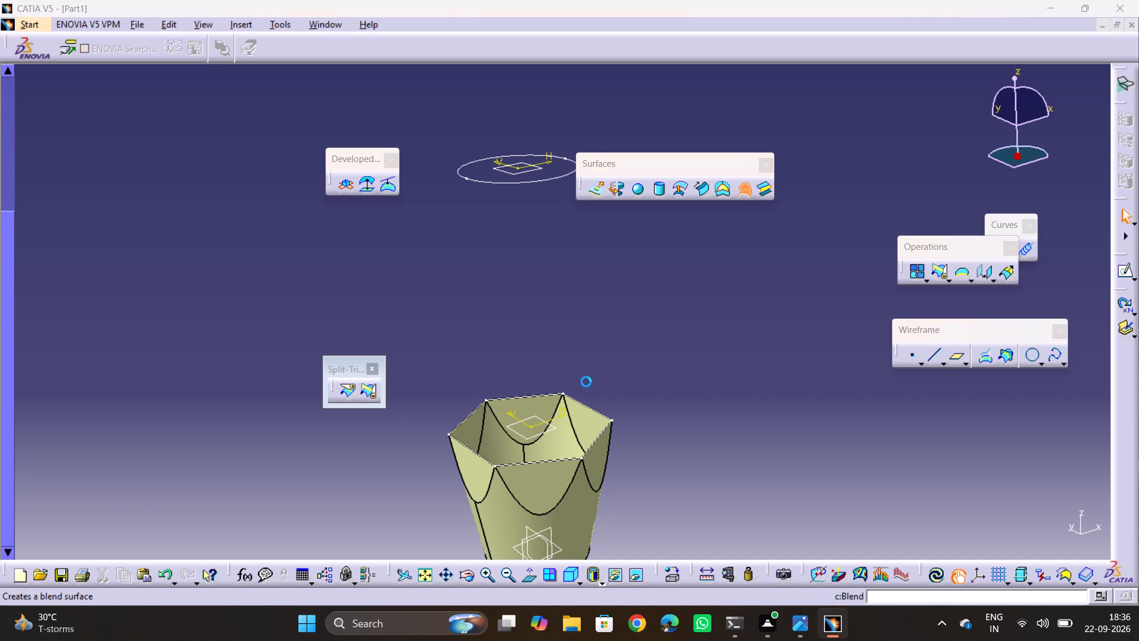
{"action": "left_click", "coordinate": [527, 398]}
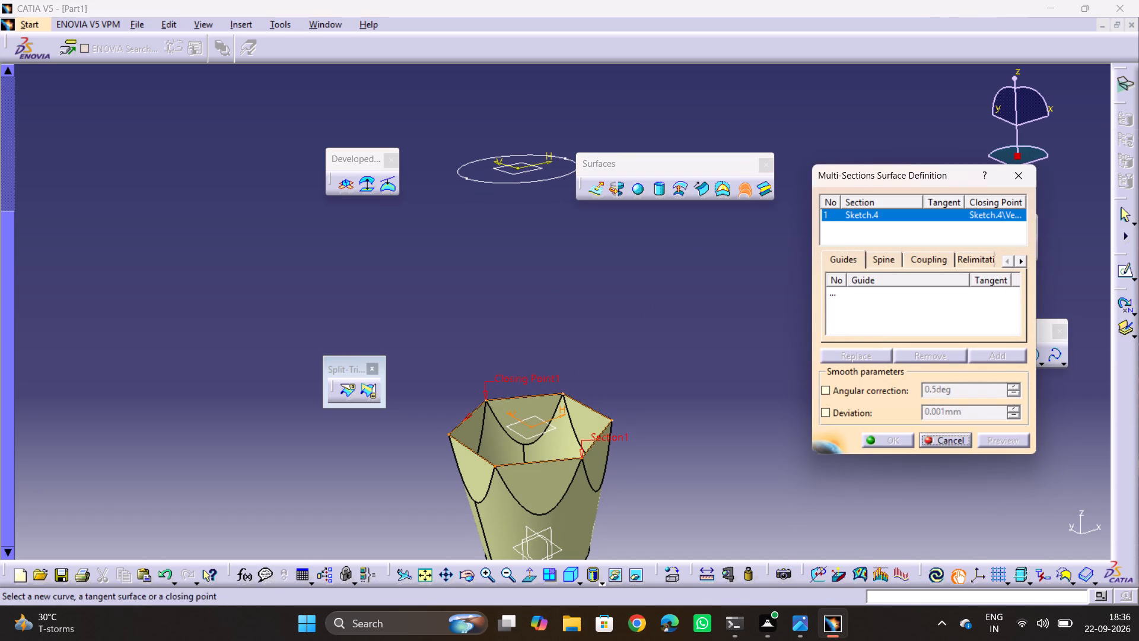
{"action": "left_click", "coordinate": [540, 181]}
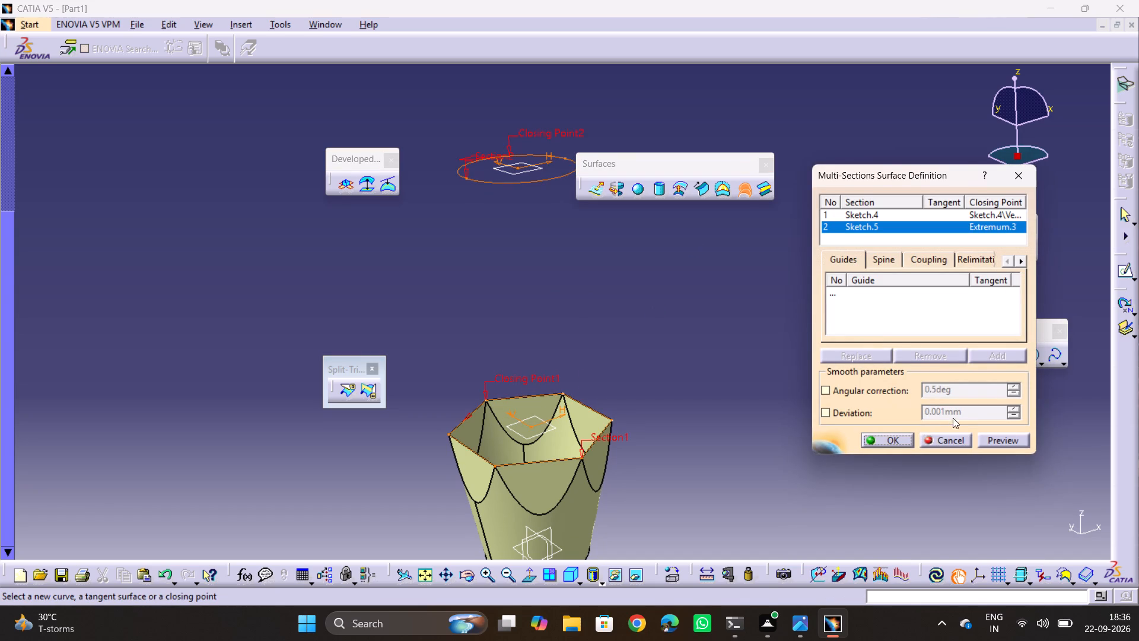
{"action": "left_click", "coordinate": [984, 437]}
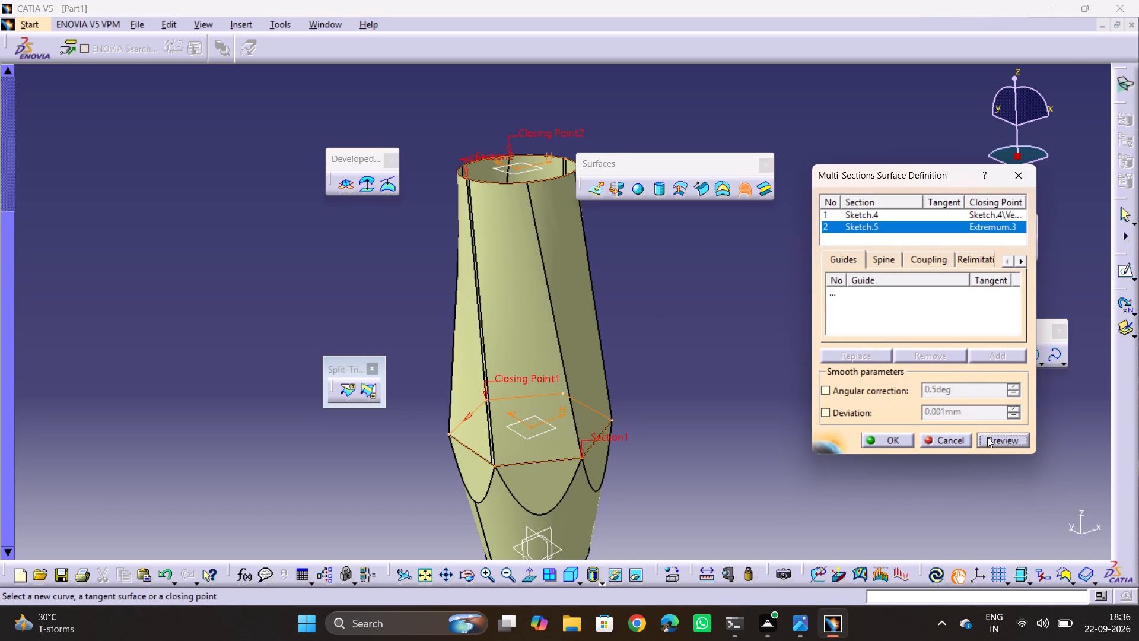
Examine the previewed upper body surface from several angles, checking how its edges run between the hexagonal rim and the circle.
{"action": "middle_click_drag", "start_coordinate": [741, 379], "coordinate": [775, 439]}
{"action": "middle_click_drag", "start_coordinate": [609, 368], "coordinate": [675, 321], "text": "ctrl"}
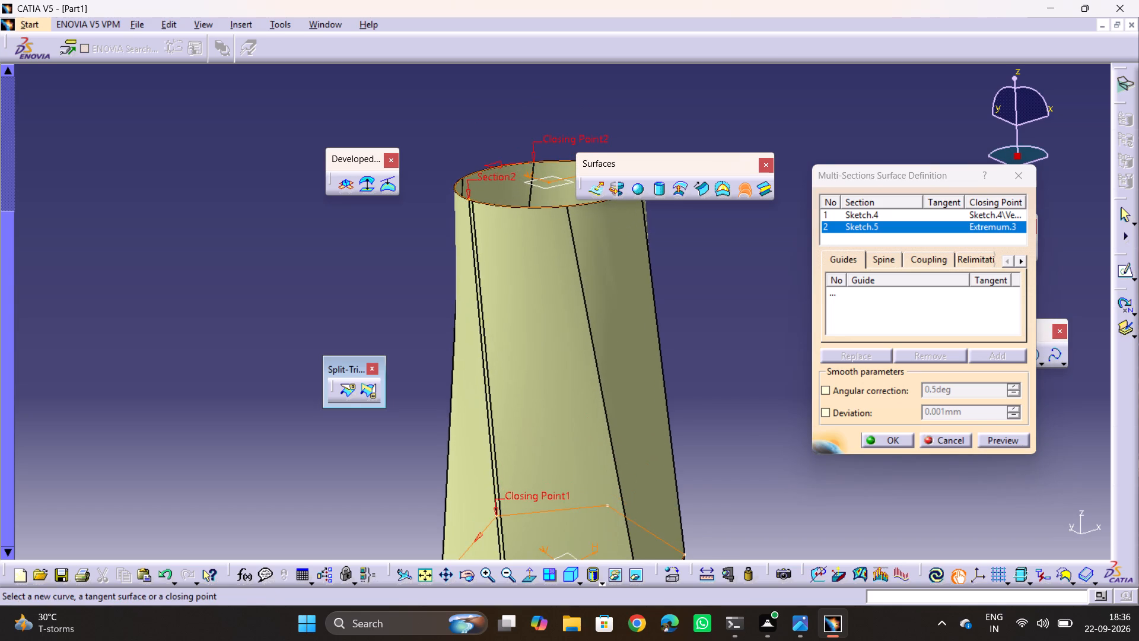
{"action": "middle_click_drag", "start_coordinate": [635, 315], "coordinate": [662, 388]}
{"action": "middle_click_drag", "start_coordinate": [645, 456], "coordinate": [516, 351]}
{"action": "middle_click_drag", "start_coordinate": [566, 260], "coordinate": [602, 364], "text": "ctrl"}
{"action": "middle_click_drag", "start_coordinate": [574, 334], "coordinate": [639, 388]}
{"action": "left_click_drag", "start_coordinate": [576, 335], "coordinate": [639, 388]}
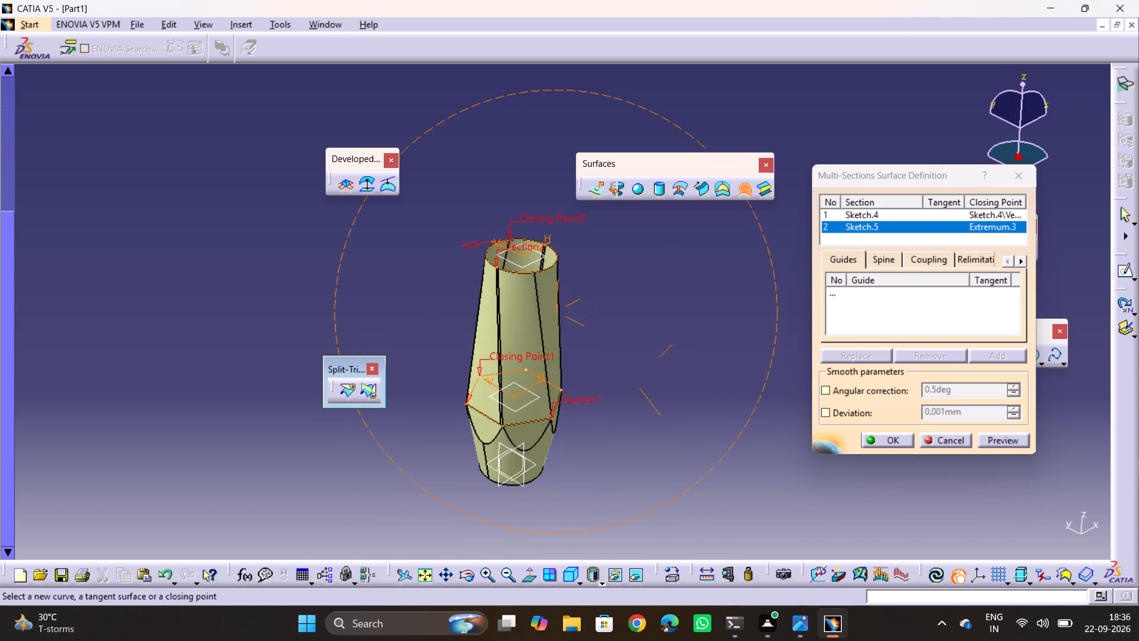
{"action": "middle_click_drag", "start_coordinate": [639, 388], "coordinate": [588, 461]}
{"action": "left_click_drag", "start_coordinate": [639, 388], "coordinate": [588, 461]}
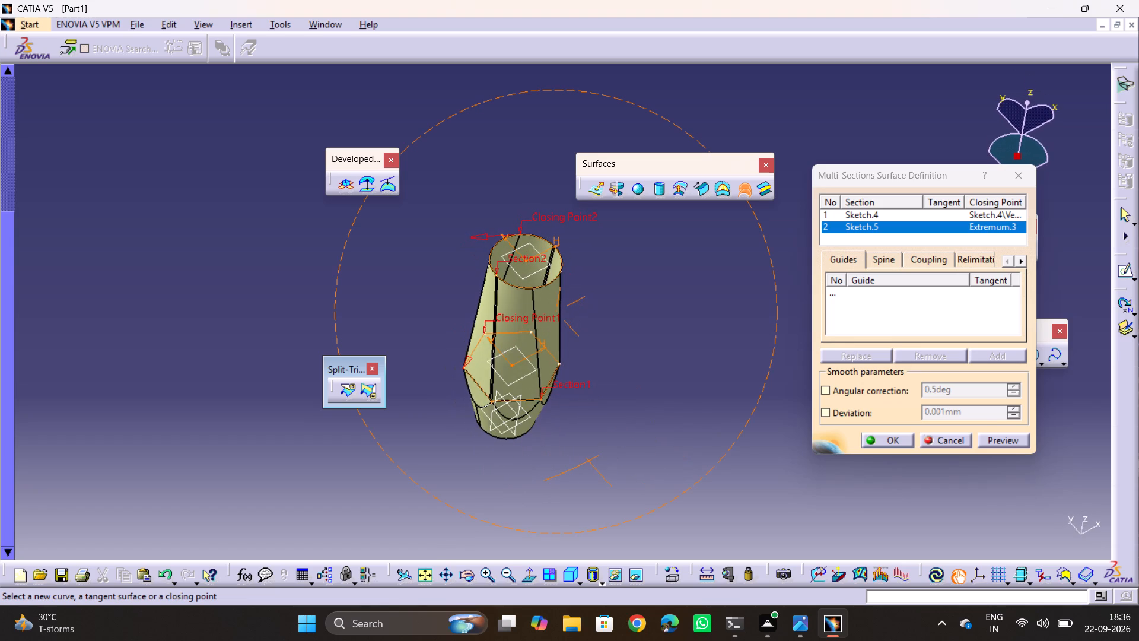
{"action": "middle_click_drag", "start_coordinate": [588, 461], "coordinate": [759, 373]}
{"action": "left_click_drag", "start_coordinate": [588, 461], "coordinate": [759, 373]}
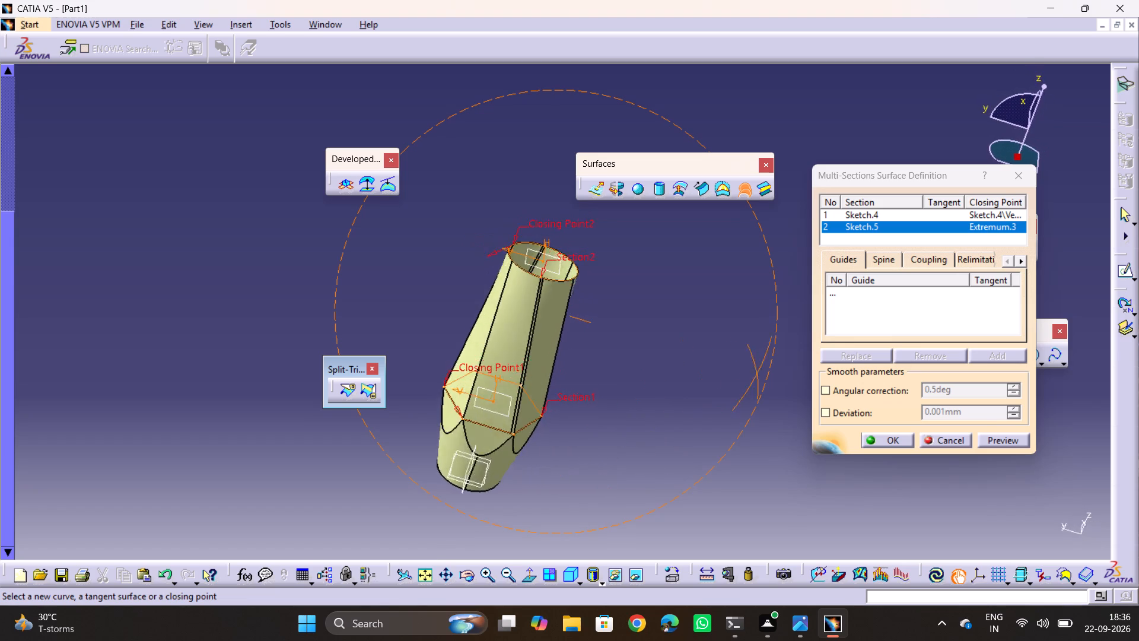
{"action": "left_click_drag", "start_coordinate": [759, 373], "coordinate": [800, 372]}
{"action": "middle_click_drag", "start_coordinate": [759, 373], "coordinate": [800, 372]}
{"action": "middle_click_drag", "start_coordinate": [564, 403], "coordinate": [588, 320], "text": "ctrl"}
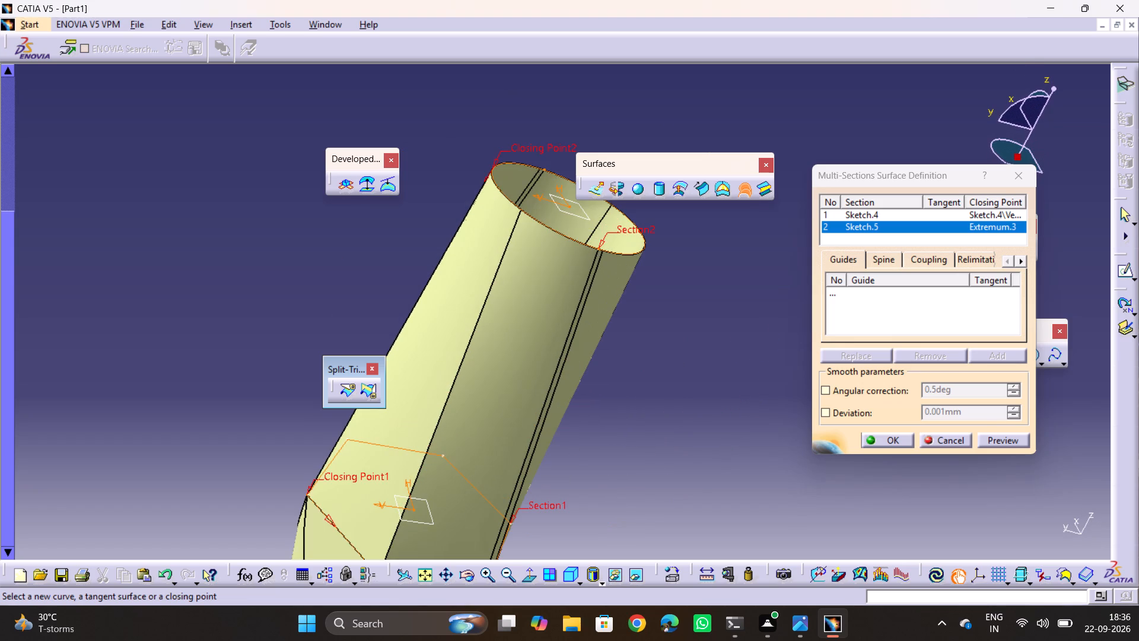
{"action": "right_click", "coordinate": [630, 231]}
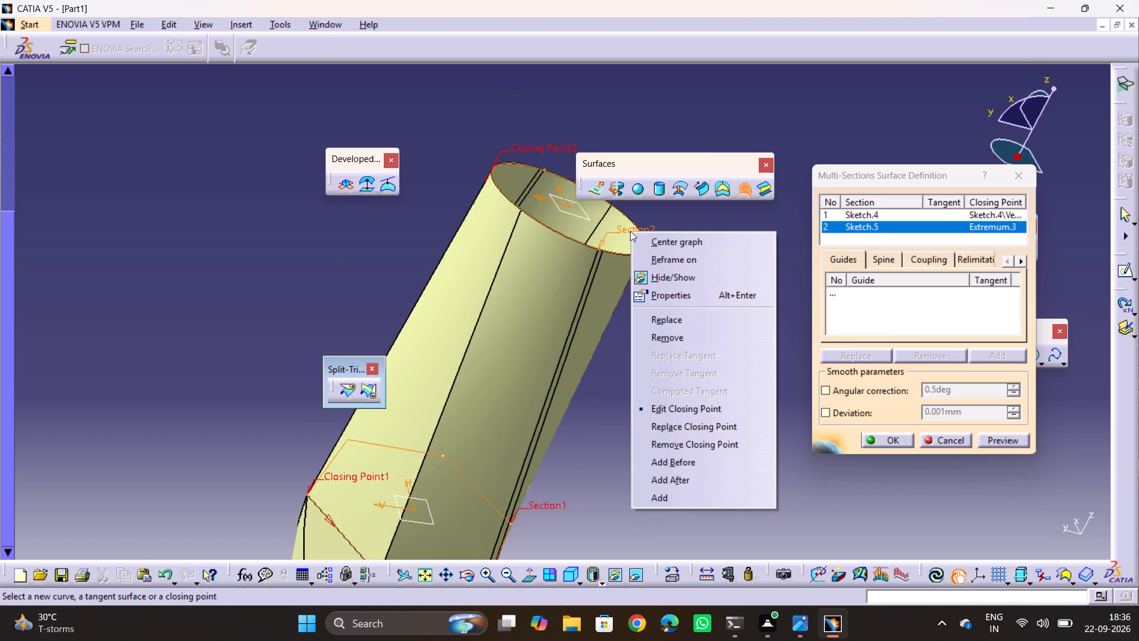
{"action": "left_click_drag", "start_coordinate": [649, 345], "coordinate": [669, 322]}
{"action": "middle_click_drag", "start_coordinate": [630, 320], "coordinate": [520, 220]}
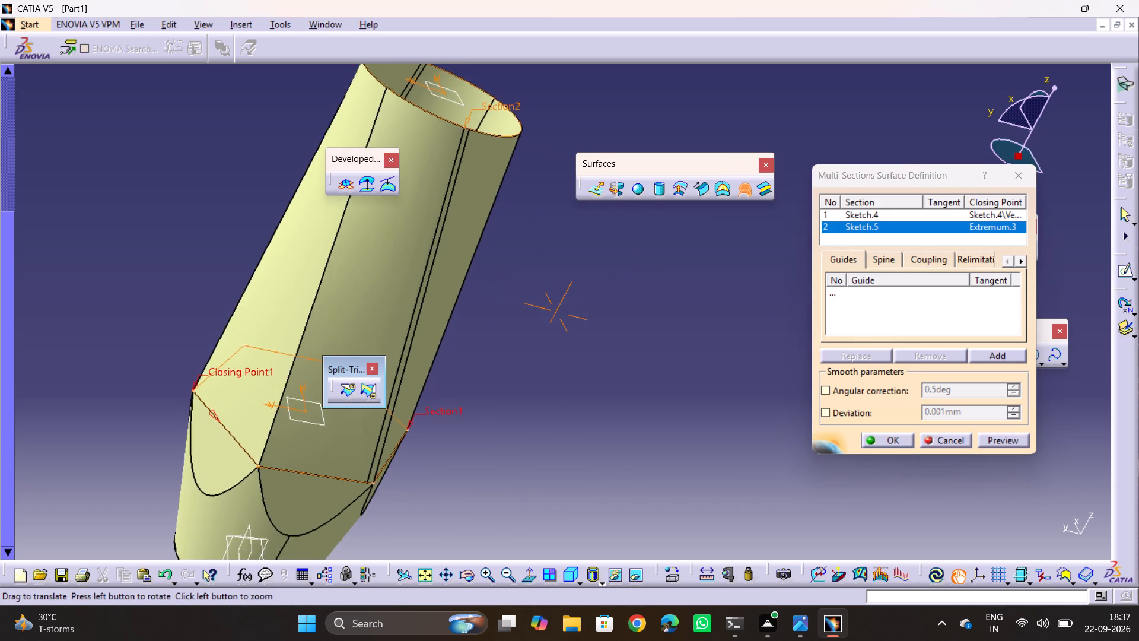
{"action": "middle_click_drag", "start_coordinate": [520, 220], "coordinate": [507, 253]}
{"action": "middle_click_drag", "start_coordinate": [612, 310], "coordinate": [486, 259]}
{"action": "left_click_drag", "start_coordinate": [610, 310], "coordinate": [486, 259]}
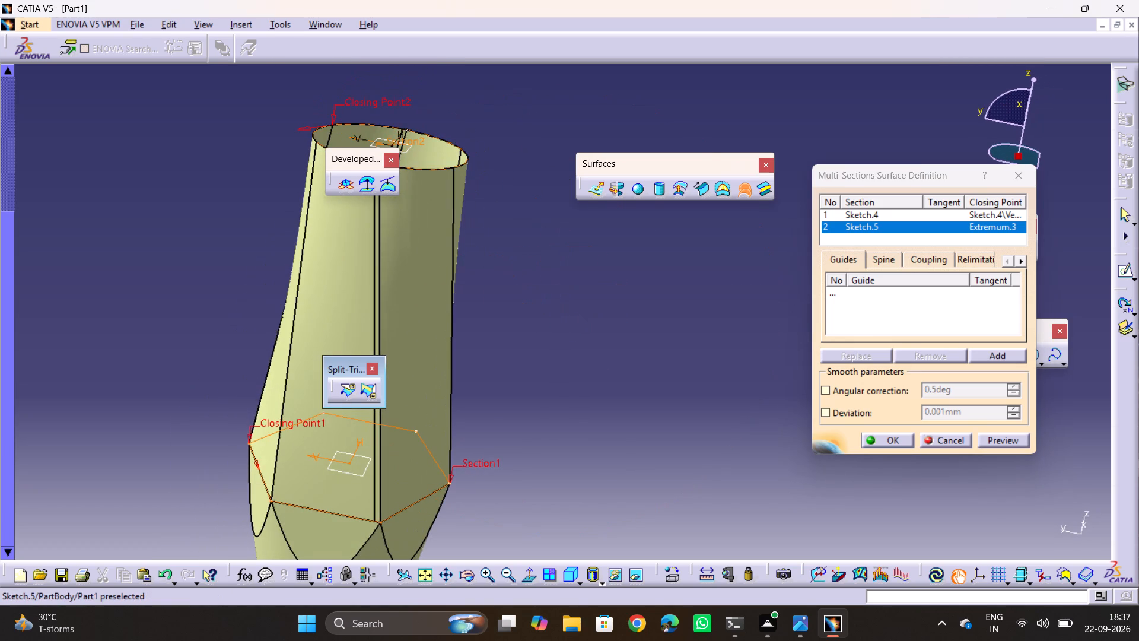
{"action": "left_click", "coordinate": [451, 166]}
{"action": "middle_click_drag", "start_coordinate": [479, 329], "coordinate": [510, 391], "text": "ctrl"}
{"action": "middle_click_drag", "start_coordinate": [504, 389], "coordinate": [534, 466]}
{"action": "middle_click_drag", "start_coordinate": [536, 471], "coordinate": [542, 394]}
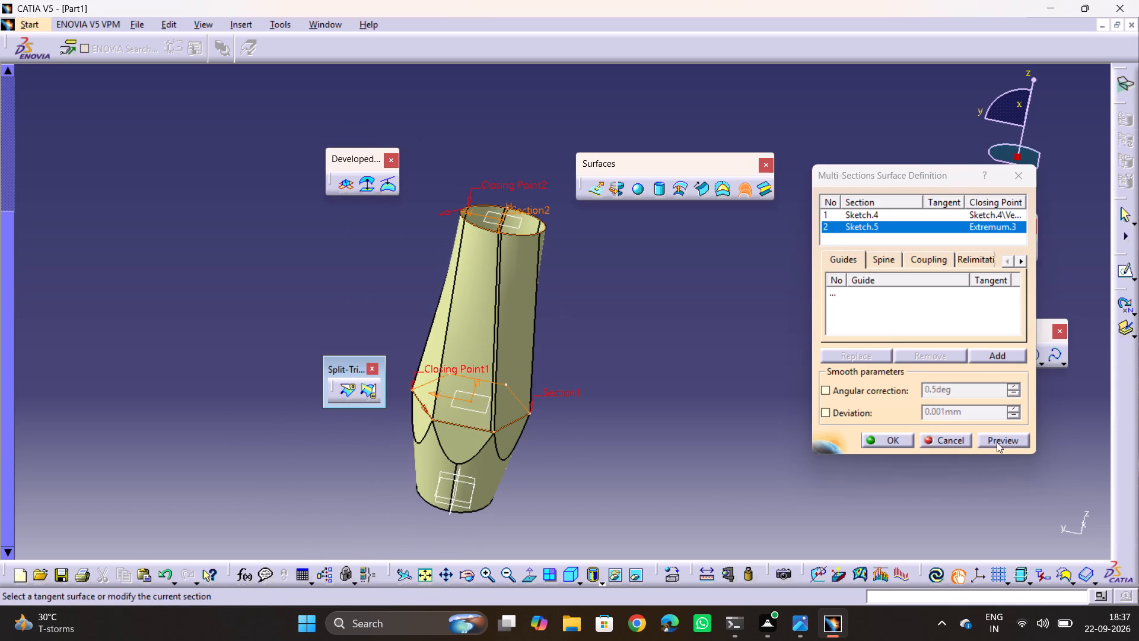
Create the upper body surface with the previewed sections and closing points.
{"action": "left_click", "coordinate": [902, 438]}
{"action": "left_click", "coordinate": [660, 469]}
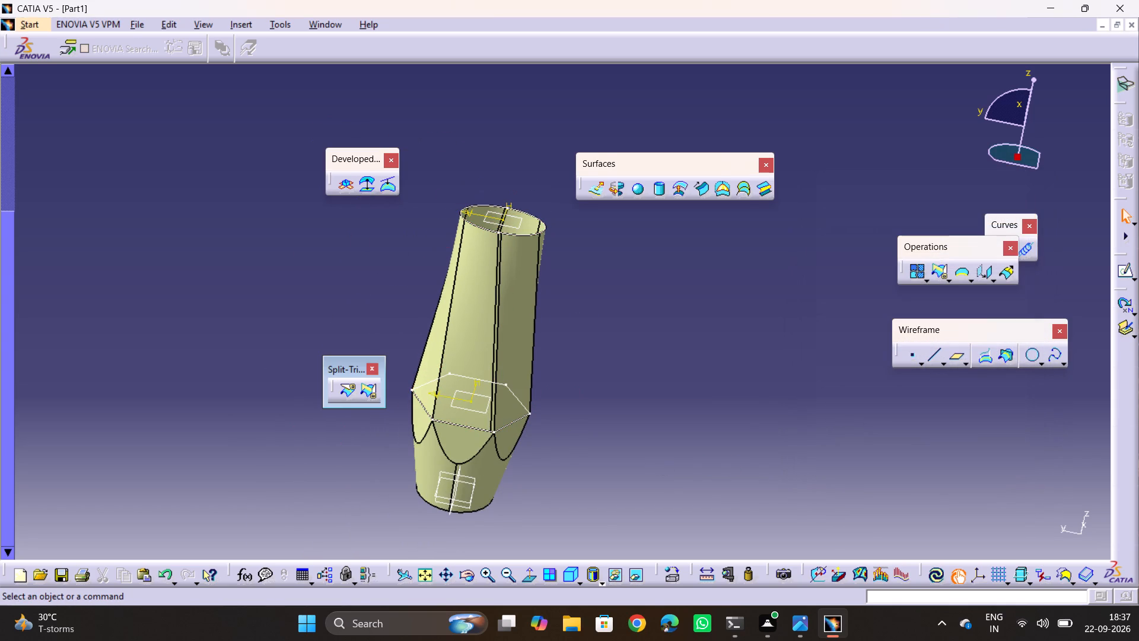
Examine the upper body surface and its circular top opening from several angles, and compare the shape with drawing 12.
{"action": "middle_click_drag", "start_coordinate": [642, 496], "coordinate": [576, 440]}
{"action": "left_click_drag", "start_coordinate": [637, 496], "coordinate": [579, 473]}
{"action": "middle_click_drag", "start_coordinate": [510, 339], "coordinate": [566, 468]}
{"action": "left_click_drag", "start_coordinate": [510, 339], "coordinate": [565, 464]}
{"action": "middle_click_drag", "start_coordinate": [586, 383], "coordinate": [676, 481]}
{"action": "middle_click_drag", "start_coordinate": [693, 440], "coordinate": [753, 387]}
{"action": "left_click_drag", "start_coordinate": [696, 440], "coordinate": [753, 387]}
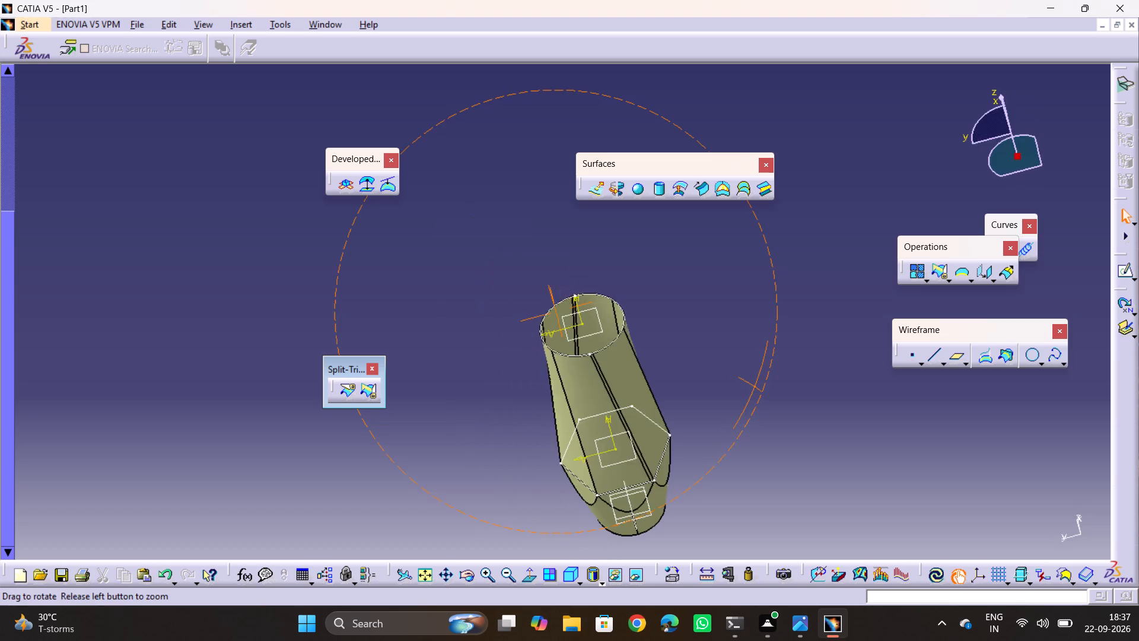
{"action": "middle_click_drag", "start_coordinate": [753, 387], "coordinate": [749, 417]}
{"action": "left_click_drag", "start_coordinate": [753, 387], "coordinate": [749, 417]}
{"action": "key", "text": "alt+Tab"}
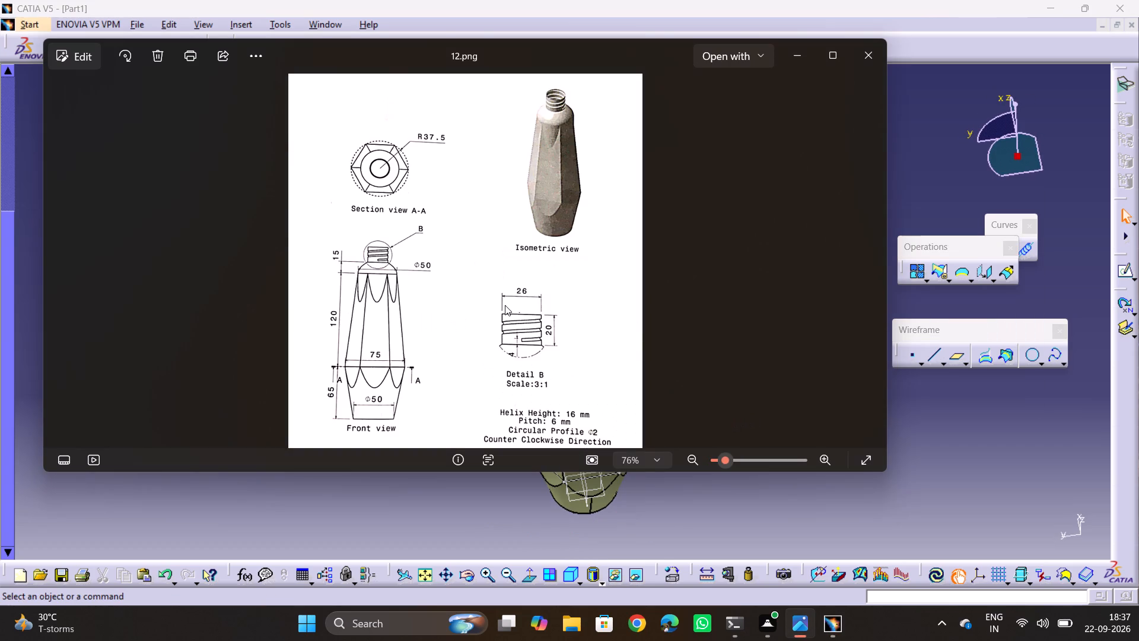
{"action": "key", "text": "alt+Tab"}
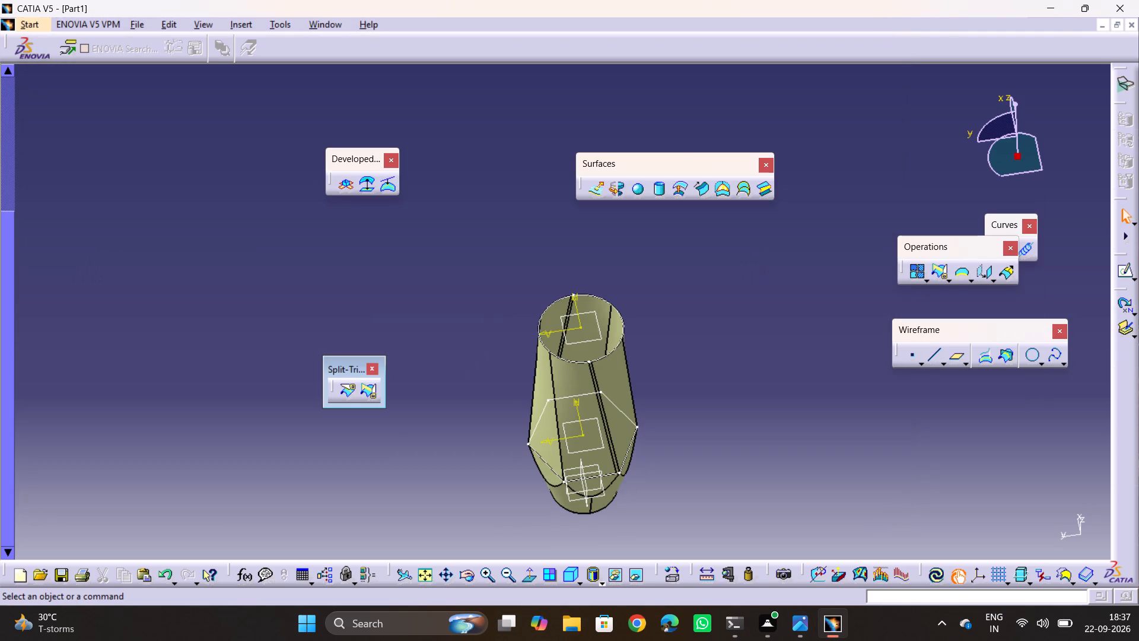
{"action": "middle_click_drag", "start_coordinate": [604, 266], "coordinate": [603, 219], "text": "ctrl"}
{"action": "middle_click_drag", "start_coordinate": [624, 277], "coordinate": [621, 257]}
{"action": "left_click_drag", "start_coordinate": [622, 280], "coordinate": [621, 257]}
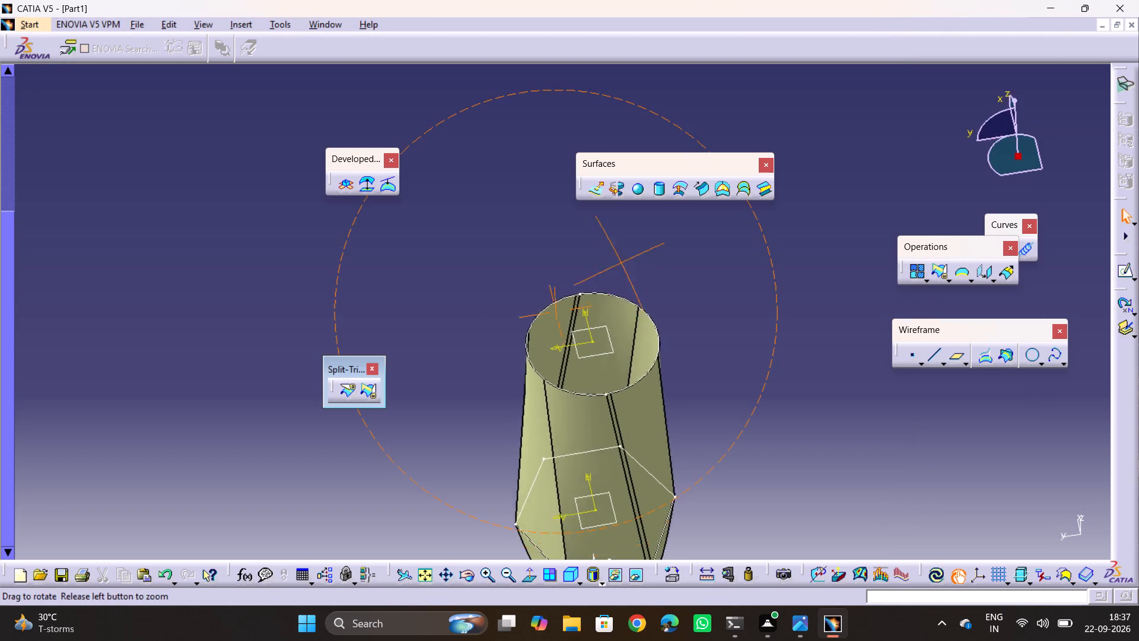
{"action": "left_click_drag", "start_coordinate": [621, 257], "coordinate": [652, 164]}
{"action": "middle_click_drag", "start_coordinate": [621, 257], "coordinate": [652, 164]}
{"action": "middle_click_drag", "start_coordinate": [600, 322], "coordinate": [622, 269], "text": "ctrl"}
{"action": "middle_click_drag", "start_coordinate": [683, 329], "coordinate": [680, 316]}
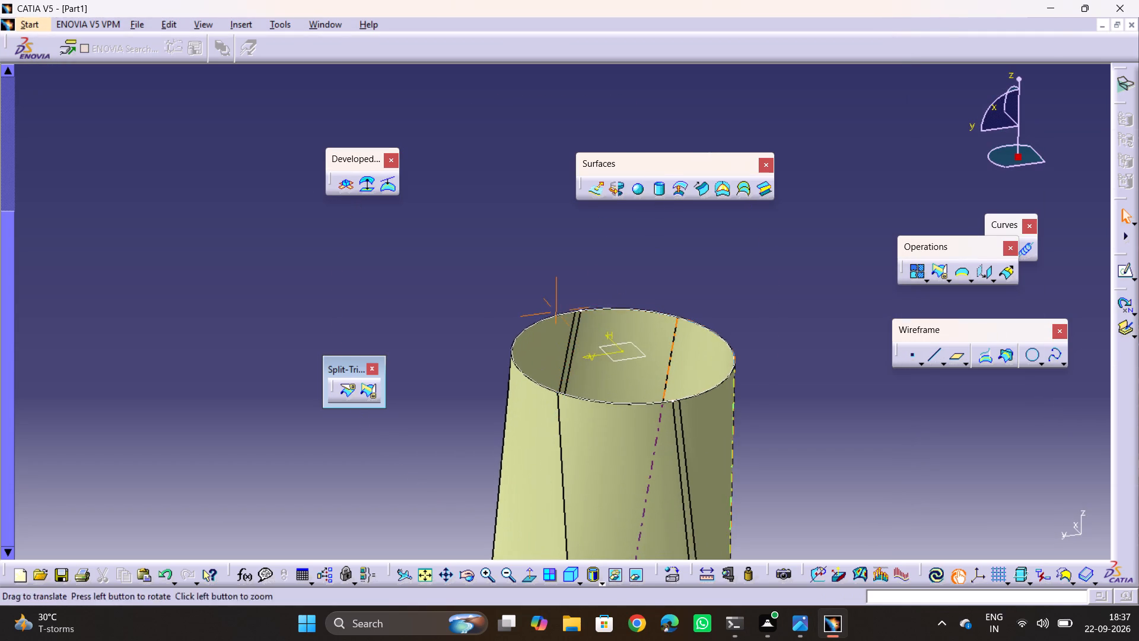
{"action": "middle_click_drag", "start_coordinate": [680, 316], "coordinate": [564, 239]}
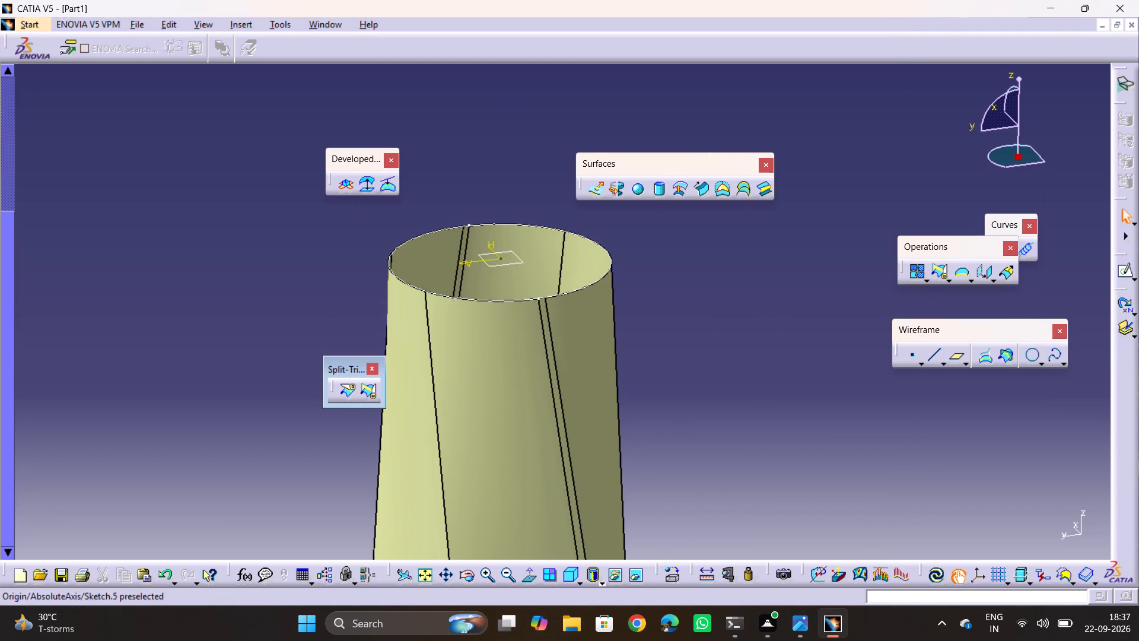
{"action": "middle_click_drag", "start_coordinate": [544, 284], "coordinate": [592, 322]}
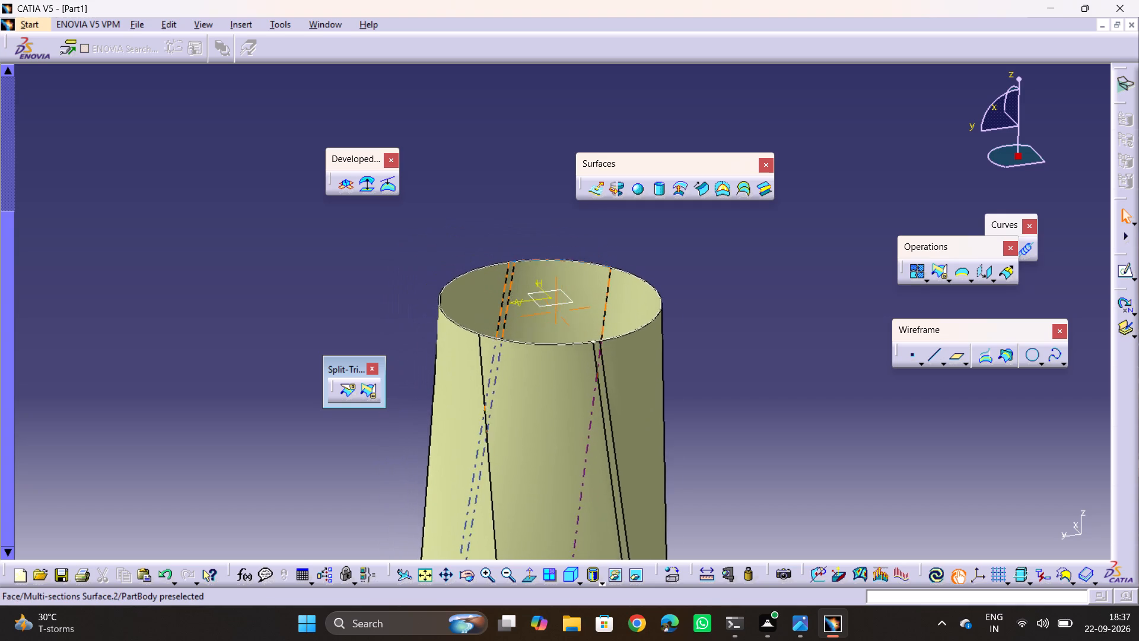
{"action": "middle_click_drag", "start_coordinate": [592, 322], "coordinate": [615, 344]}
{"action": "scroll", "coordinate": [615, 344], "scroll_direction": "up", "scroll_amount": 1}
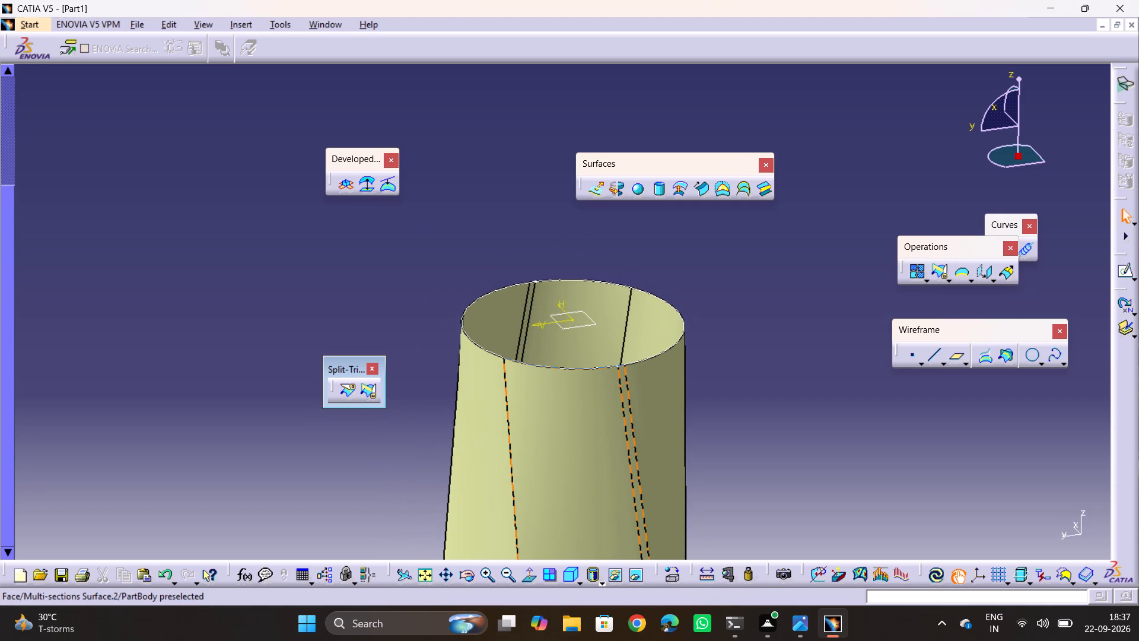
{"action": "left_click", "coordinate": [668, 354]}
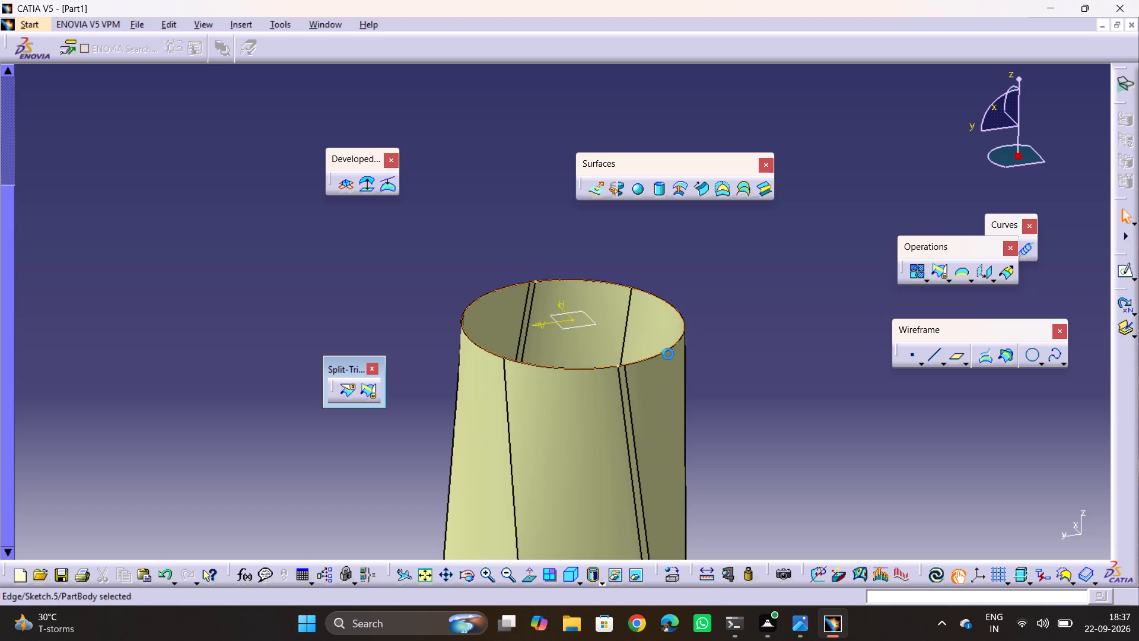
{"action": "left_click", "coordinate": [738, 353]}
{"action": "double_click", "coordinate": [738, 353]}
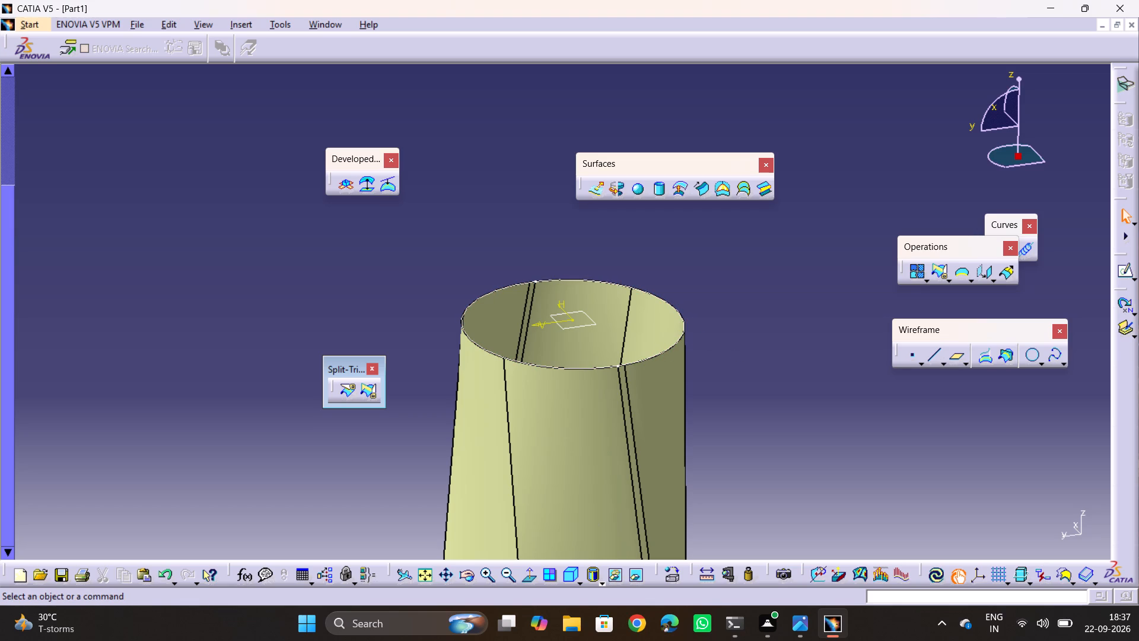
Create a plane offset 15 mm above the plane of the upper body's top circle.
{"action": "left_click", "coordinate": [958, 357]}
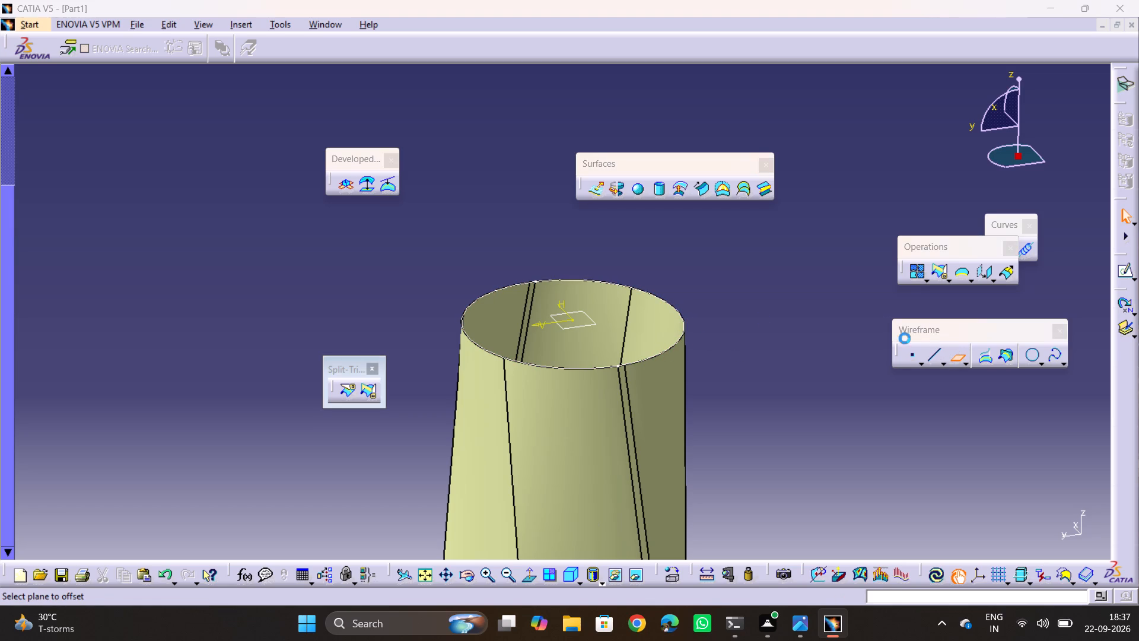
{"action": "left_click", "coordinate": [572, 328]}
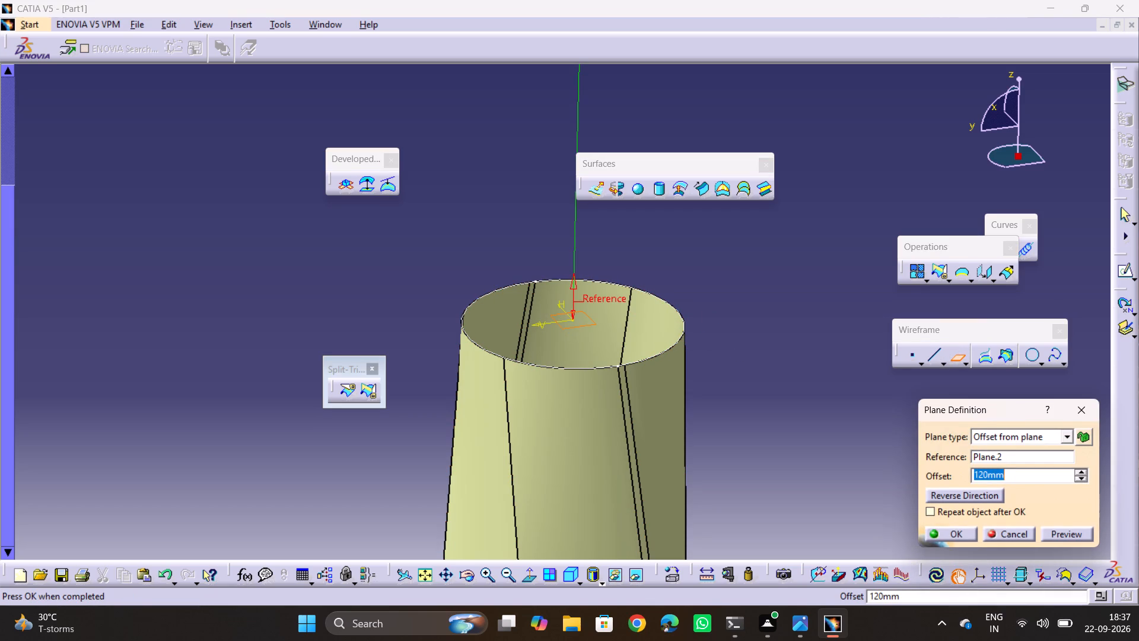
{"action": "key", "text": "alt+Tab"}
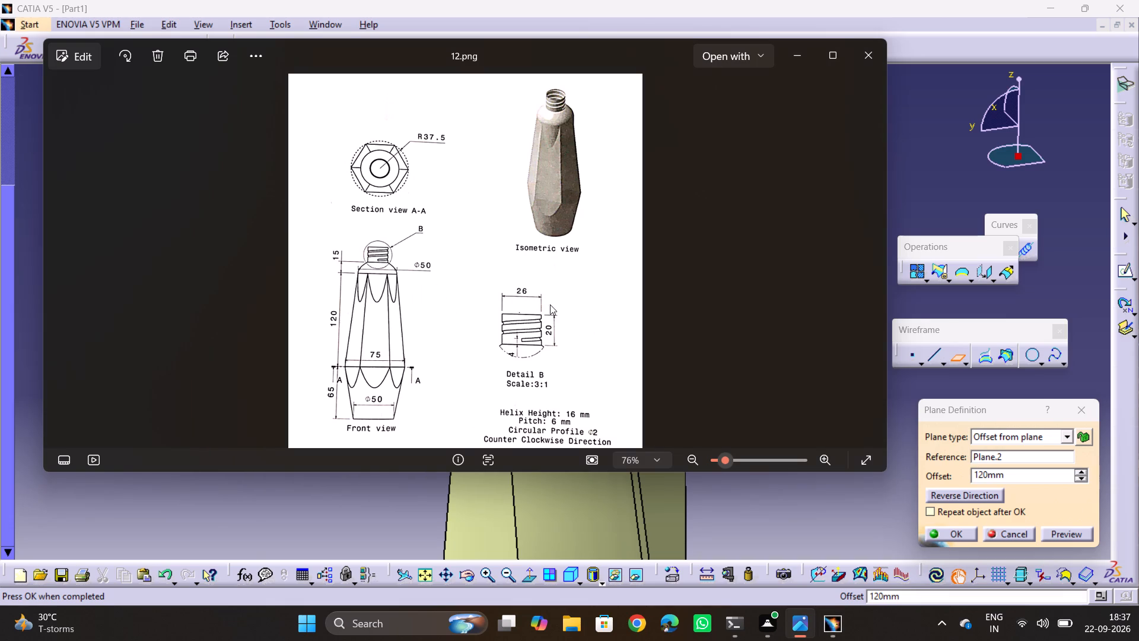
{"action": "key", "text": "alt+Tab"}
{"action": "type", "text": "15"}
{"action": "key", "text": "Return"}
{"action": "left_click", "coordinate": [924, 471]}
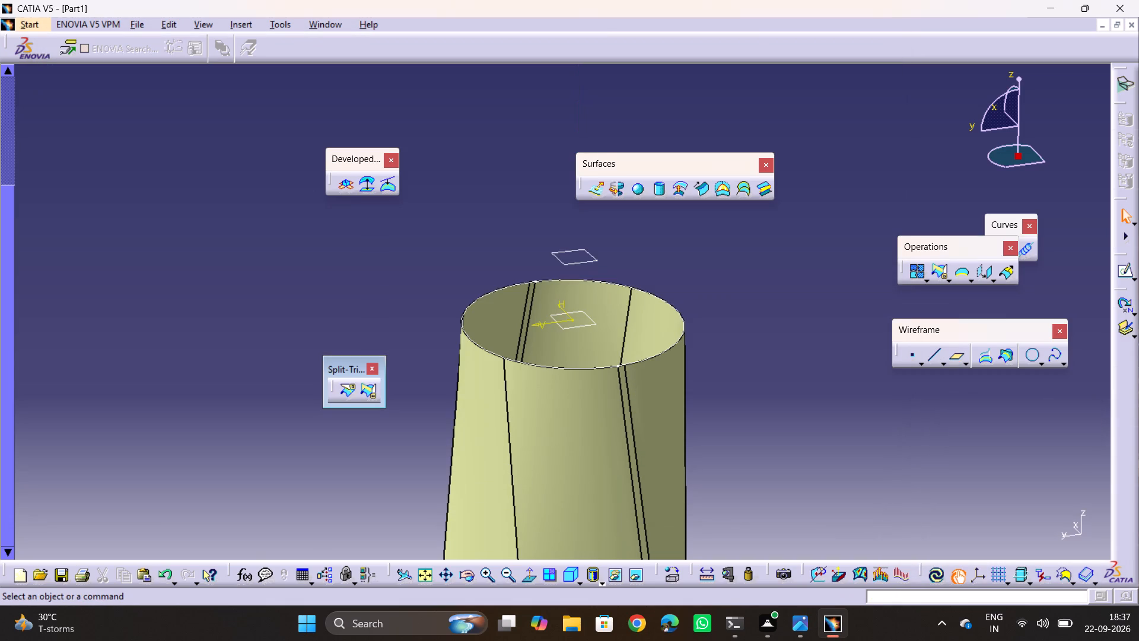
Sketch a circle about 10 mm in diameter, centred on the origin, on the new plane above the body.
{"action": "left_click", "coordinate": [588, 260]}
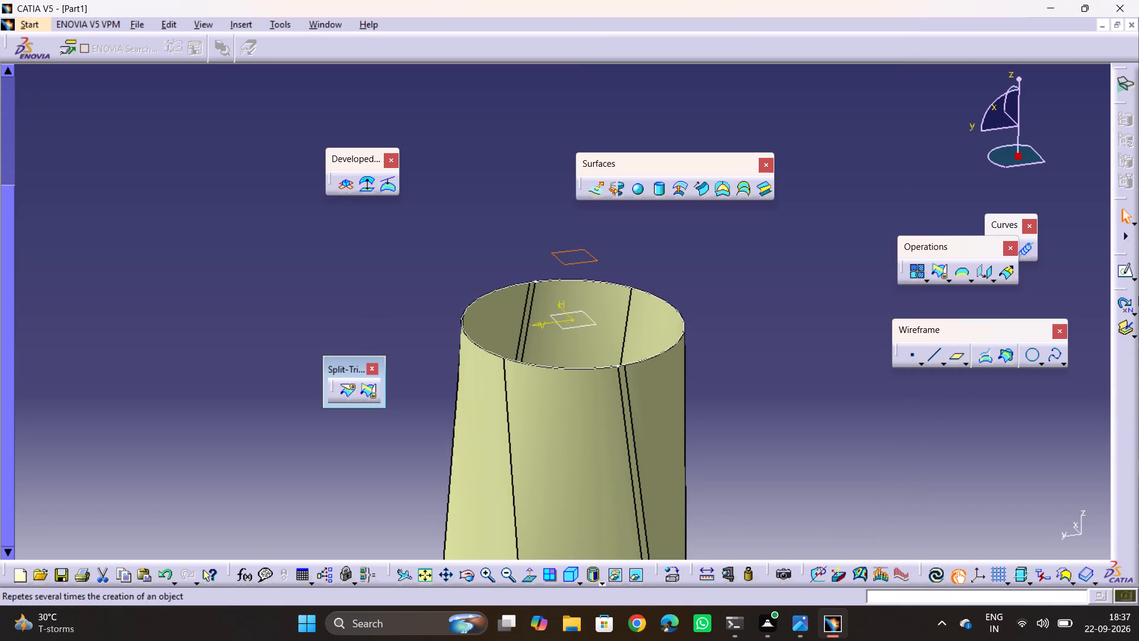
{"action": "left_click", "coordinate": [1124, 272]}
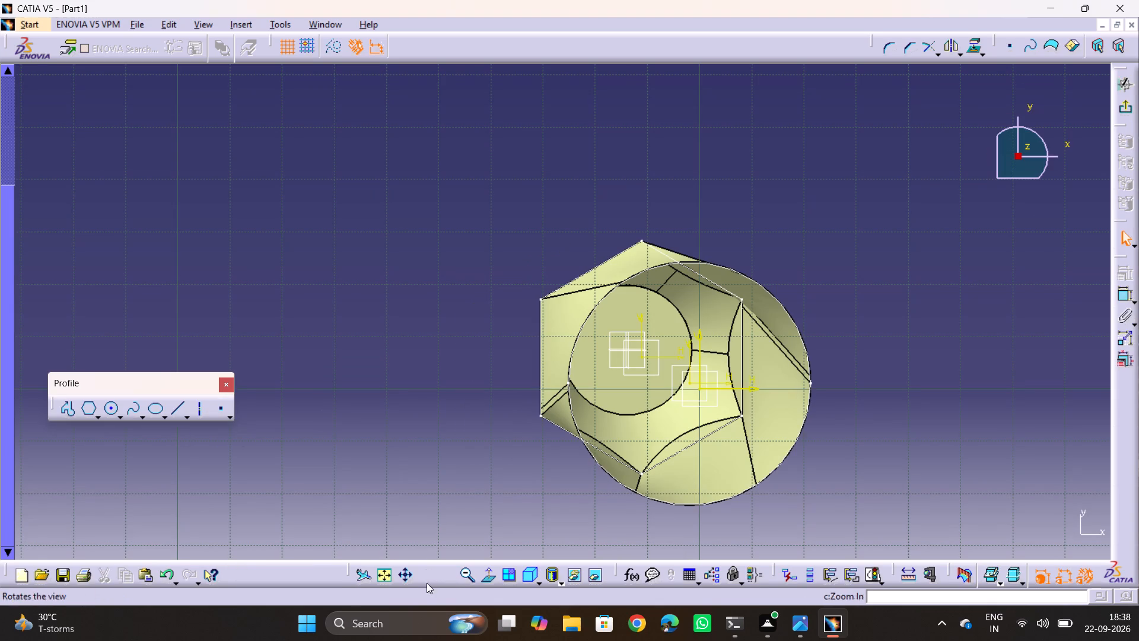
{"action": "left_click", "coordinate": [378, 573]}
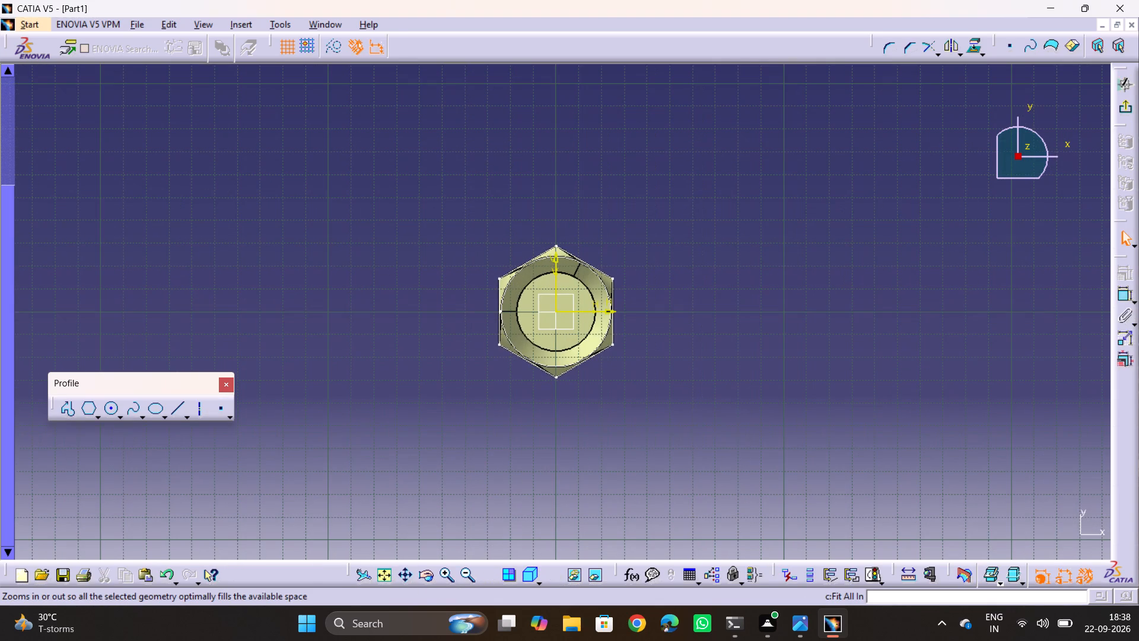
{"action": "middle_click_drag", "start_coordinate": [607, 342], "coordinate": [651, 229], "text": "ctrl"}
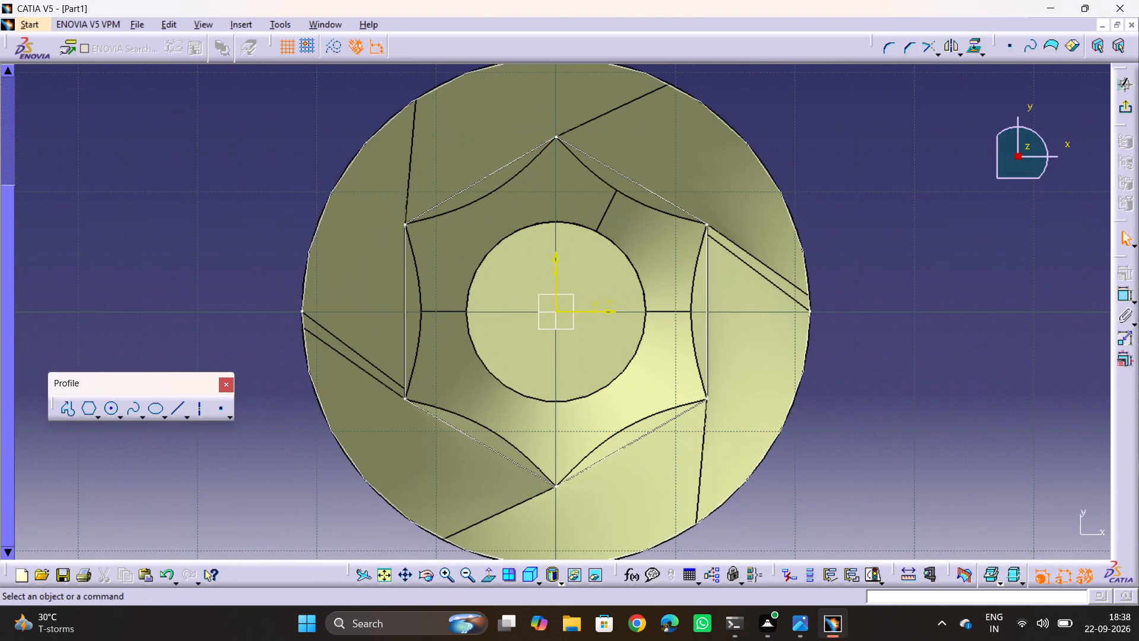
{"action": "left_click", "coordinate": [113, 414]}
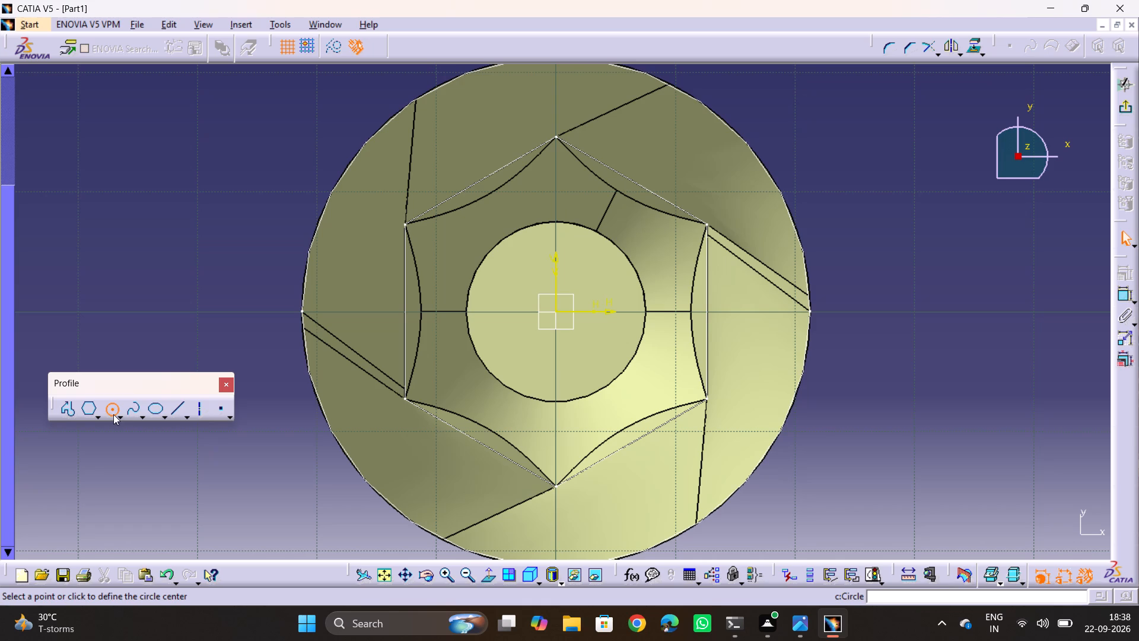
{"action": "left_click", "coordinate": [553, 313]}
{"action": "left_click", "coordinate": [558, 375]}
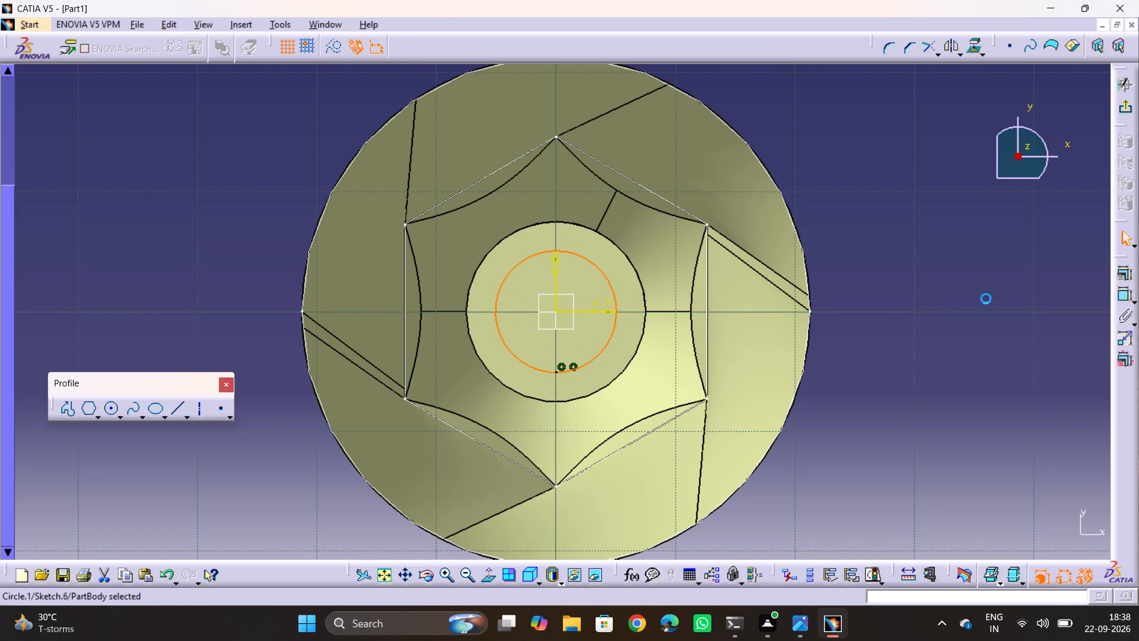
Check drawing 12, constrain the sketched circle's diameter to 20 mm, and finish the sketch.
{"action": "key", "text": "alt+Tab"}
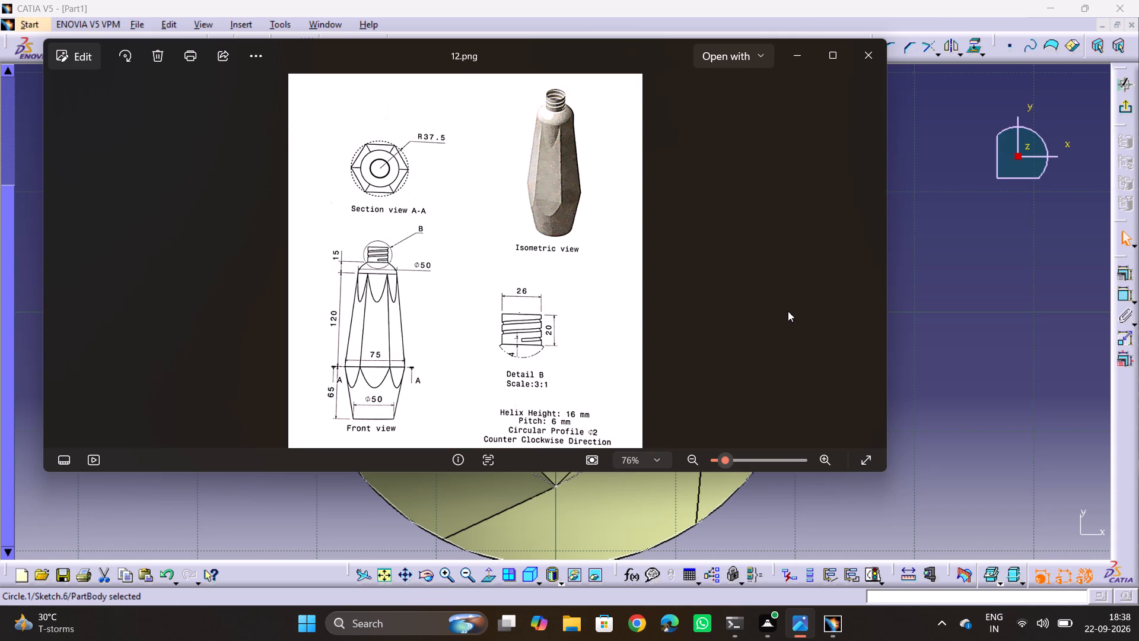
{"action": "key", "text": "alt+Tab"}
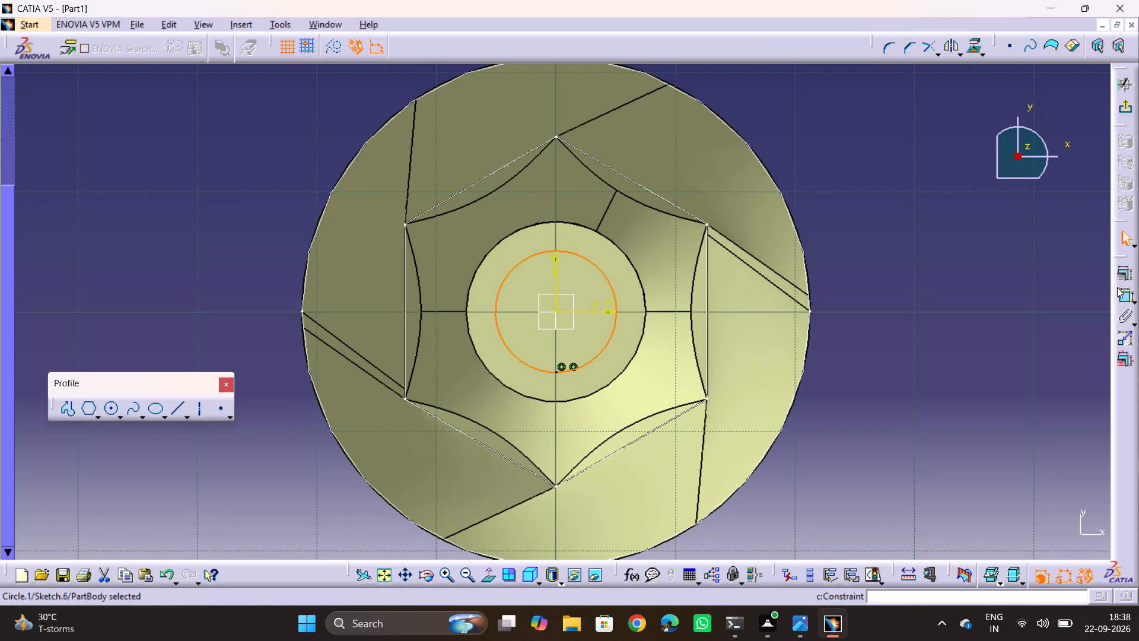
{"action": "left_click", "coordinate": [1124, 300]}
{"action": "left_click", "coordinate": [552, 351]}
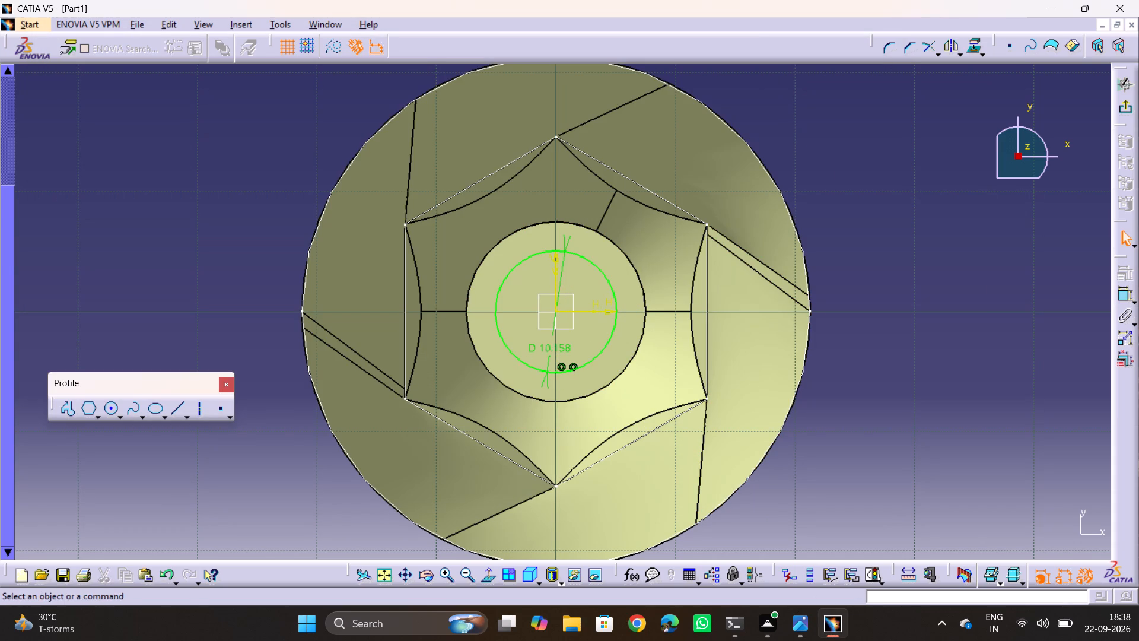
{"action": "double_click", "coordinate": [552, 349]}
{"action": "type", "text": "20"}
{"action": "key", "text": "Return"}
{"action": "left_click", "coordinate": [889, 429]}
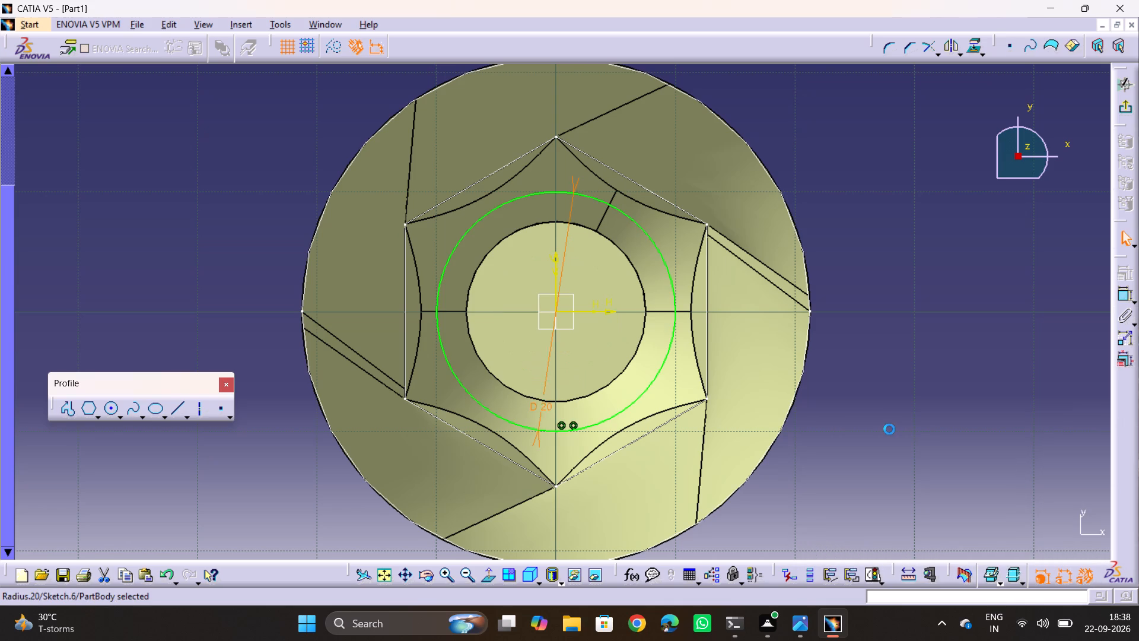
{"action": "left_click", "coordinate": [812, 435]}
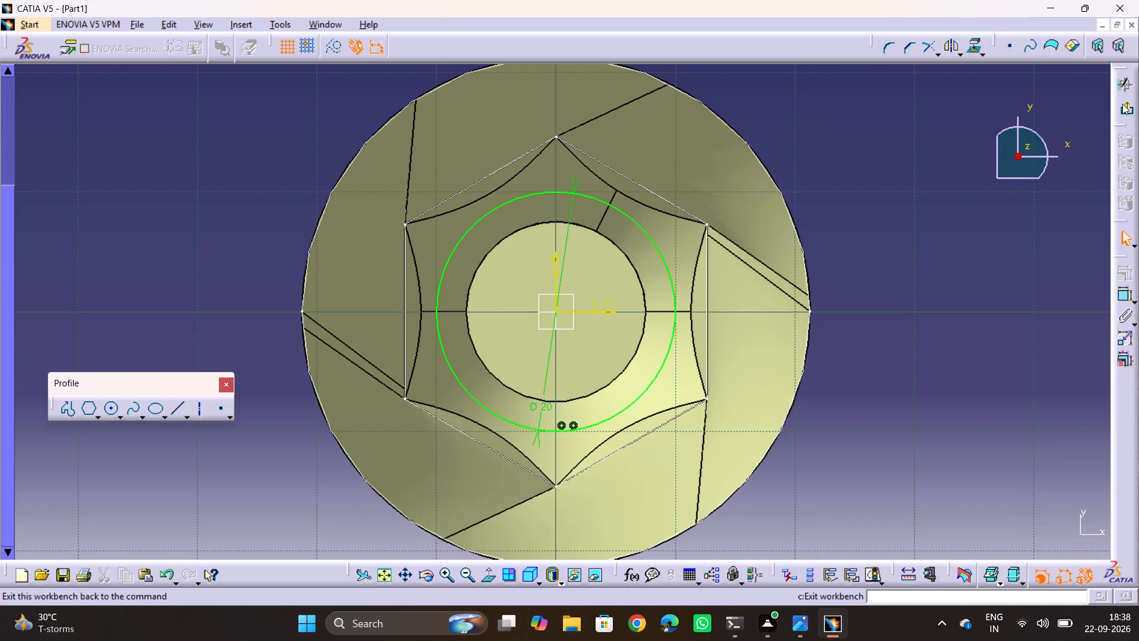
{"action": "left_click", "coordinate": [1122, 104]}
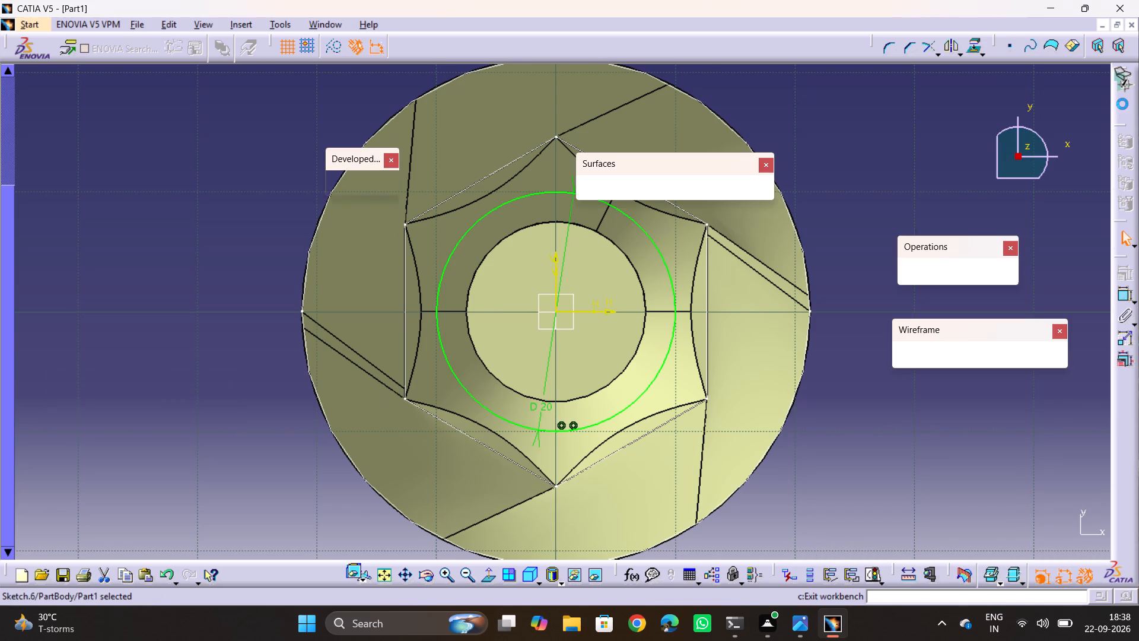
{"action": "left_click", "coordinate": [876, 447]}
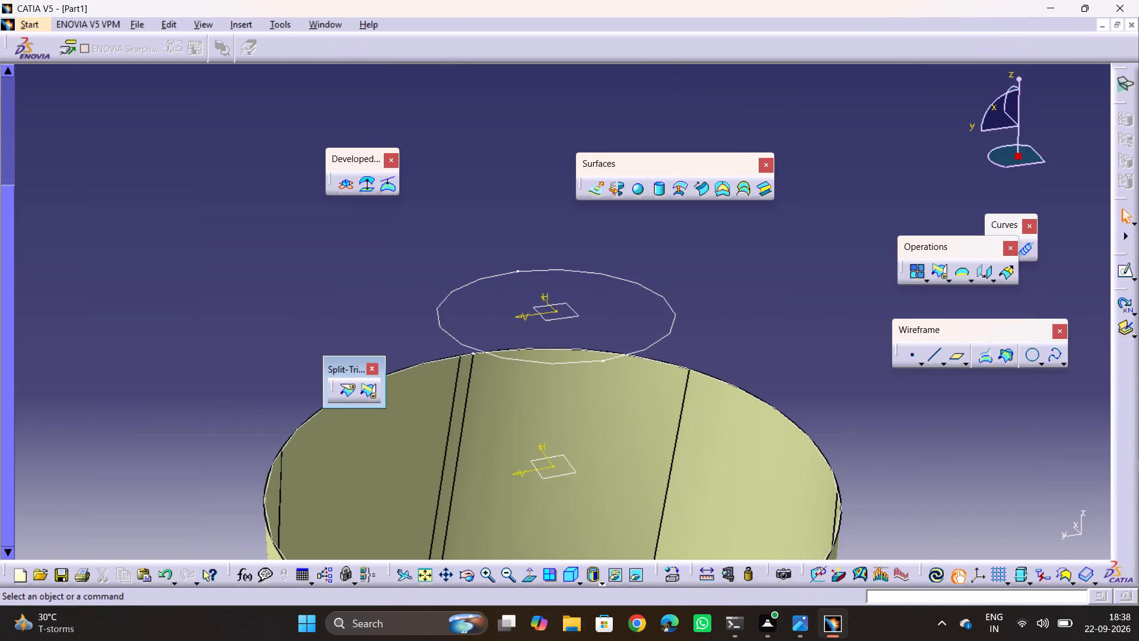
Sketch on the plane at the upper body's top, projecting the body's circular rim into it, and finish the sketch.
{"action": "middle_click_drag", "start_coordinate": [813, 380], "coordinate": [815, 425], "text": "ctrl"}
{"action": "middle_click_drag", "start_coordinate": [795, 439], "coordinate": [747, 299]}
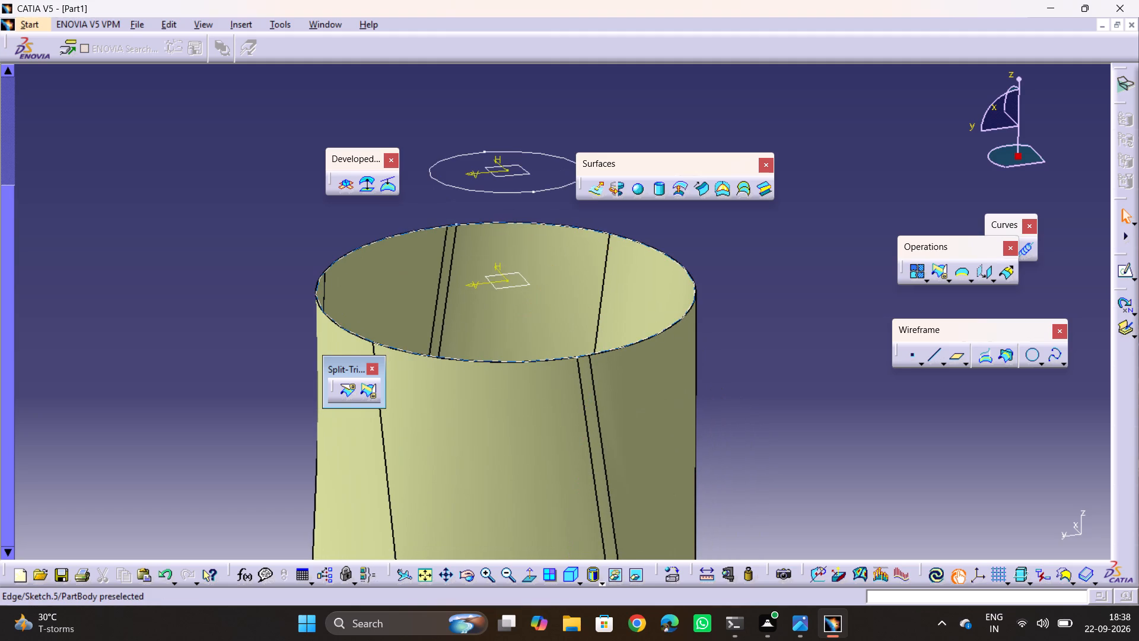
{"action": "left_click", "coordinate": [498, 291]}
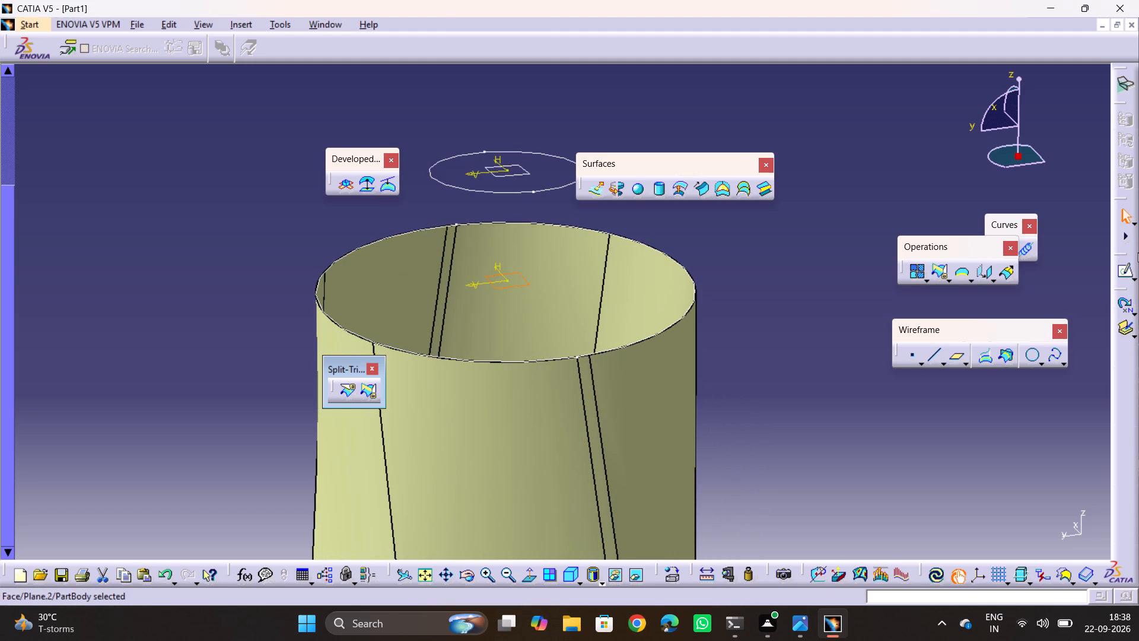
{"action": "left_click", "coordinate": [1129, 271]}
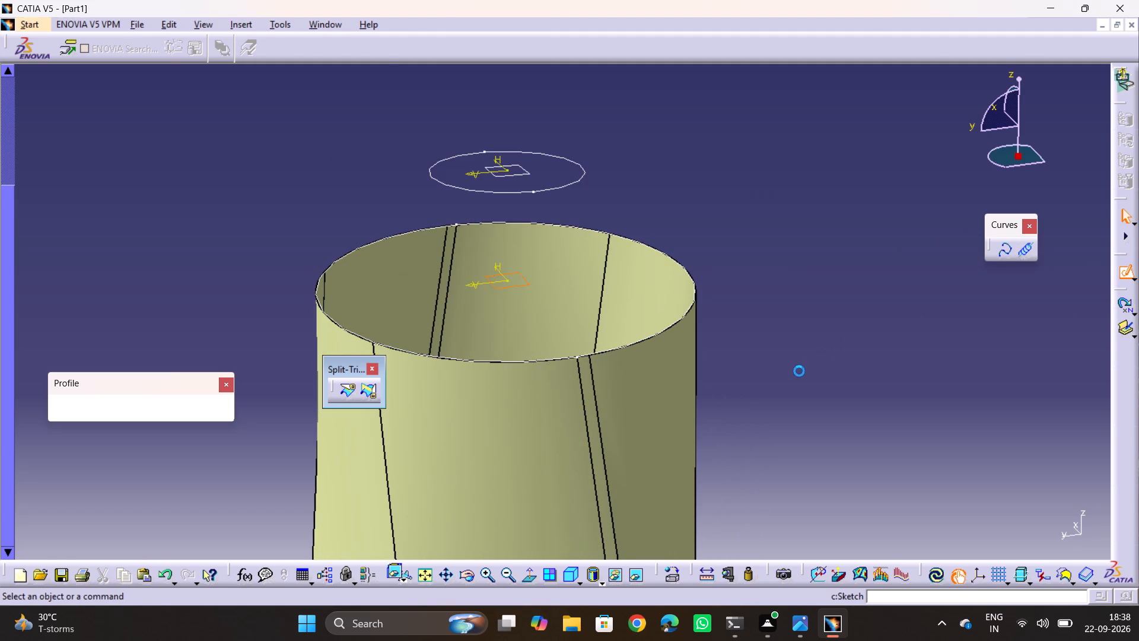
{"action": "middle_click_drag", "start_coordinate": [696, 490], "coordinate": [693, 493]}
{"action": "left_click_drag", "start_coordinate": [696, 490], "coordinate": [693, 493]}
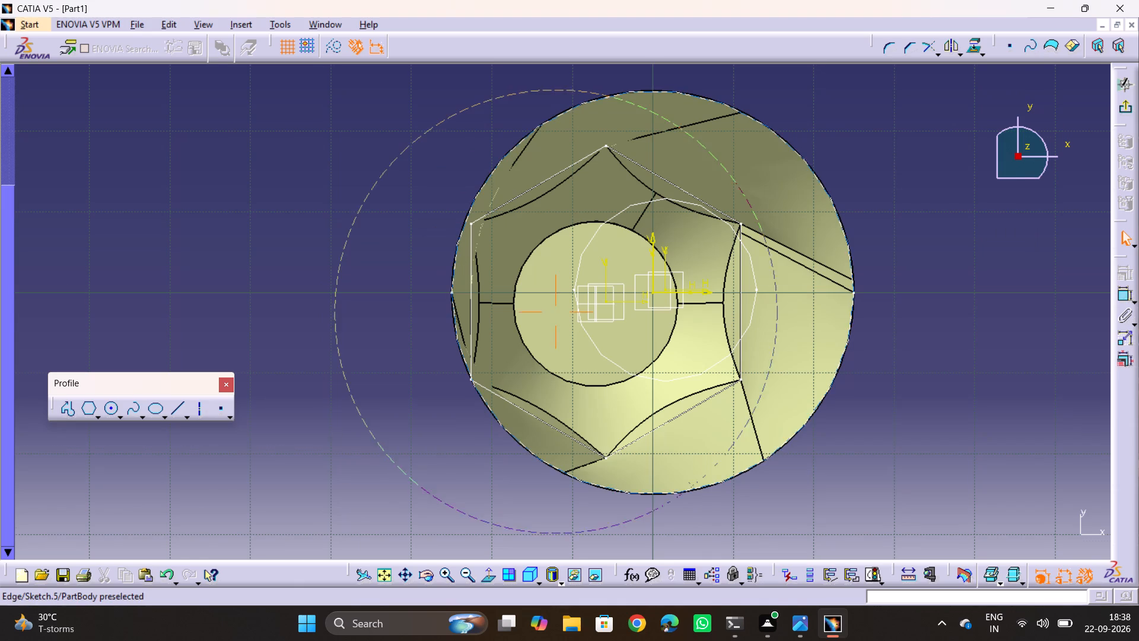
{"action": "left_click_drag", "start_coordinate": [693, 493], "coordinate": [693, 370]}
{"action": "middle_click_drag", "start_coordinate": [693, 493], "coordinate": [693, 370]}
{"action": "left_click", "coordinate": [343, 281]}
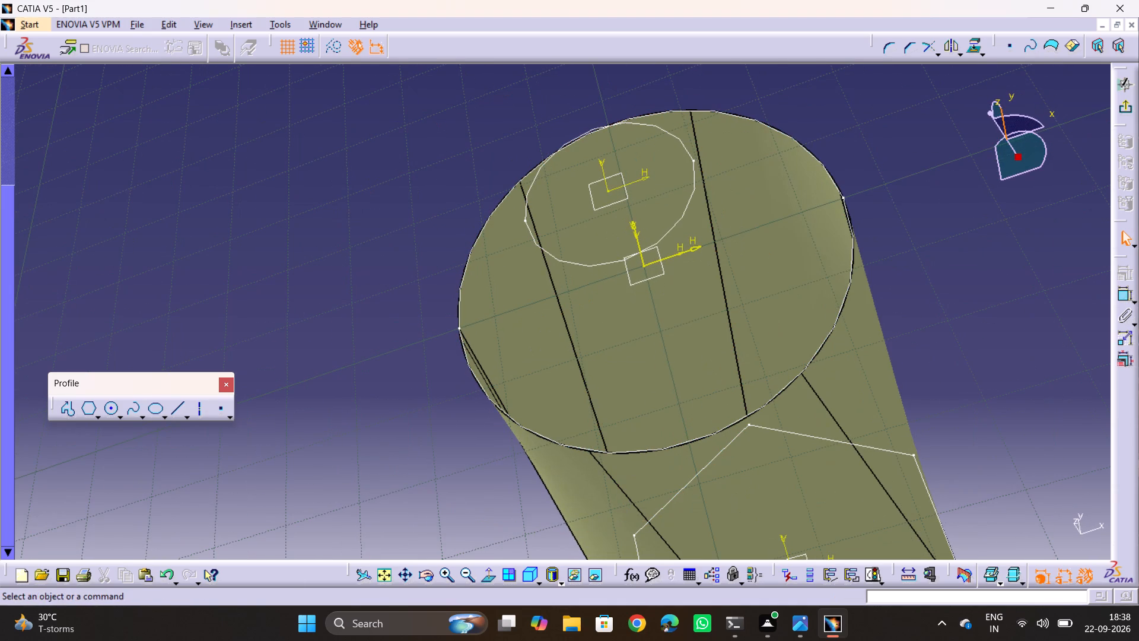
{"action": "left_click", "coordinate": [976, 46]}
{"action": "left_click", "coordinate": [852, 223]}
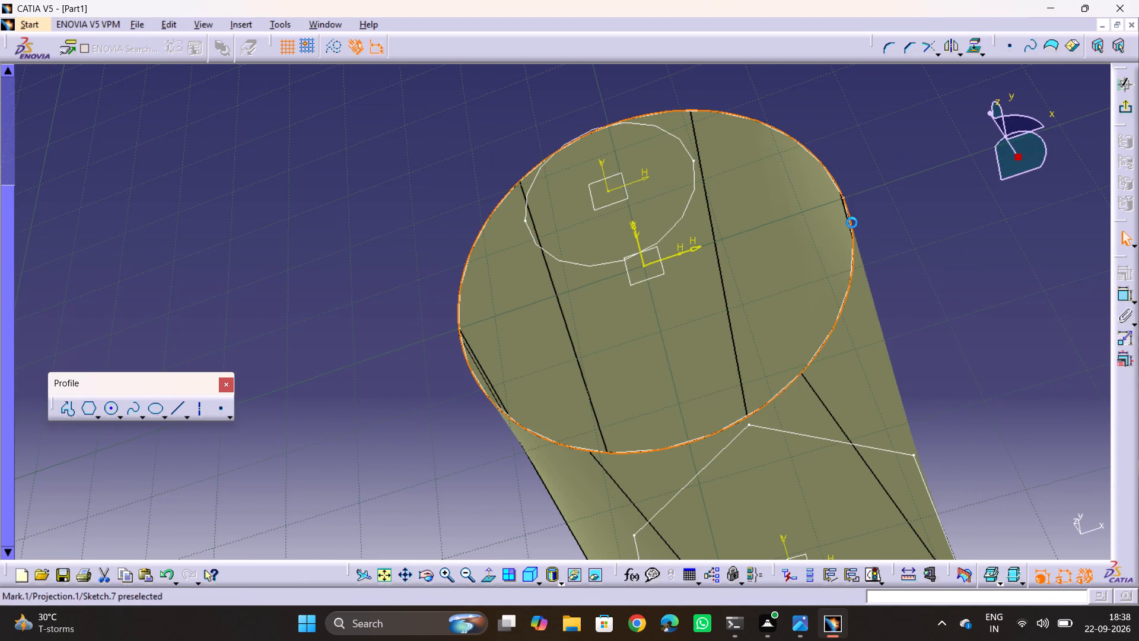
{"action": "left_click", "coordinate": [964, 284]}
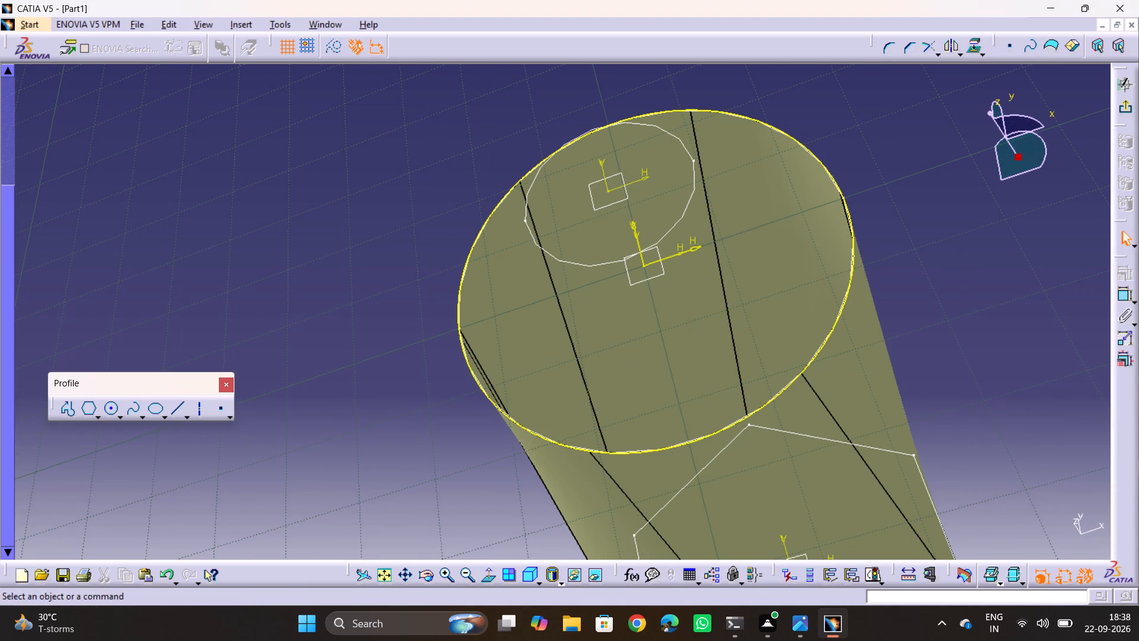
{"action": "left_click", "coordinate": [1124, 112]}
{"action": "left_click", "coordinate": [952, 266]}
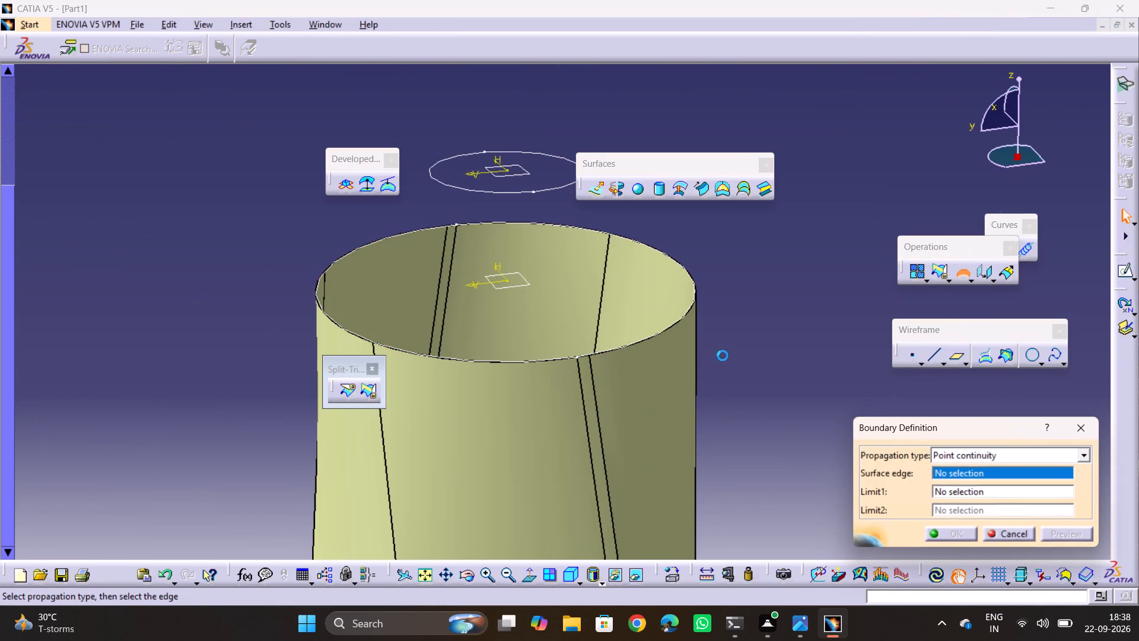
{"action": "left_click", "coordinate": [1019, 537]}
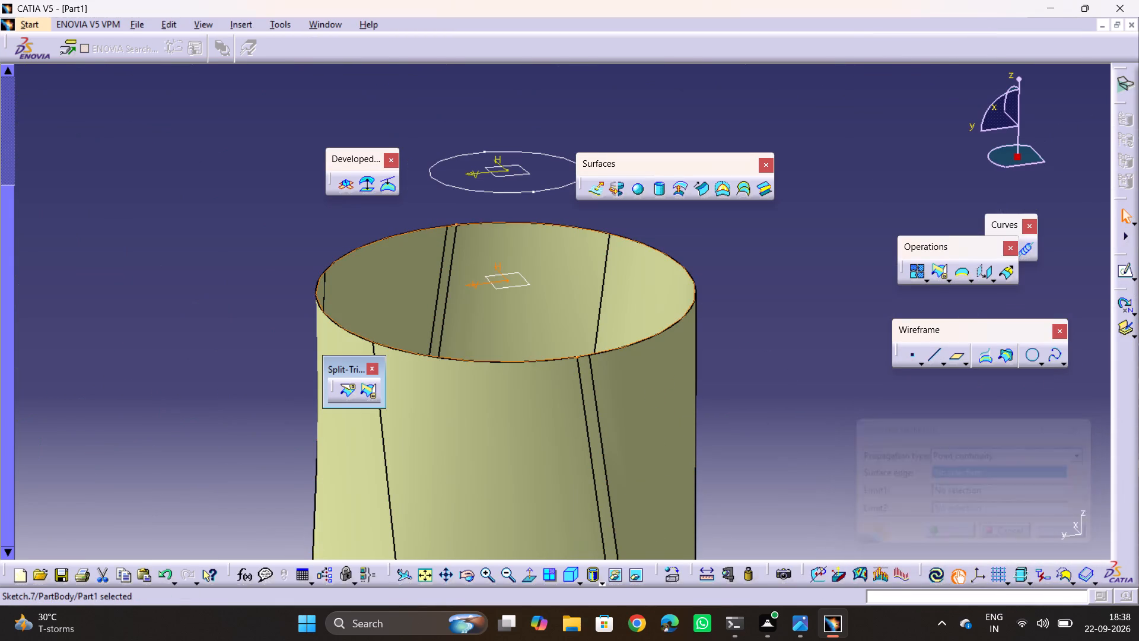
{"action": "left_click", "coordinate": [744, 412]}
Open a new sketch on the zx plane for the shoulder's side profile.
{"action": "middle_click_drag", "start_coordinate": [743, 341], "coordinate": [748, 405], "text": "ctrl"}
{"action": "middle_click_drag", "start_coordinate": [713, 439], "coordinate": [693, 351]}
{"action": "middle_click_drag", "start_coordinate": [693, 336], "coordinate": [698, 430], "text": "ctrl"}
{"action": "middle_click_drag", "start_coordinate": [696, 437], "coordinate": [692, 358]}
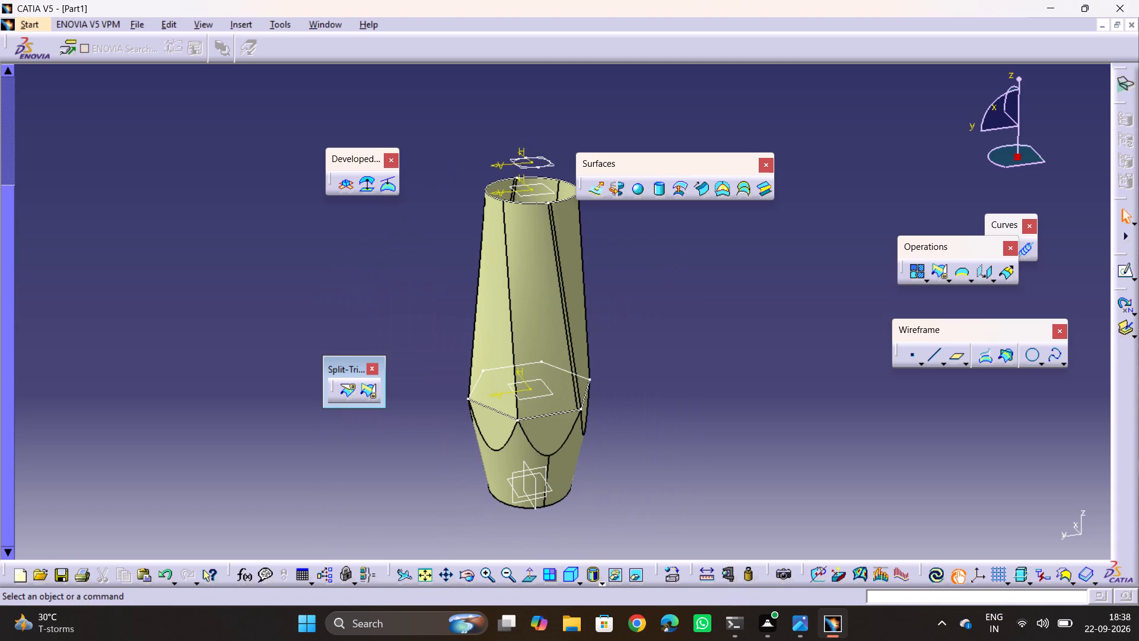
{"action": "left_click", "coordinate": [538, 492]}
{"action": "double_click", "coordinate": [1121, 269]}
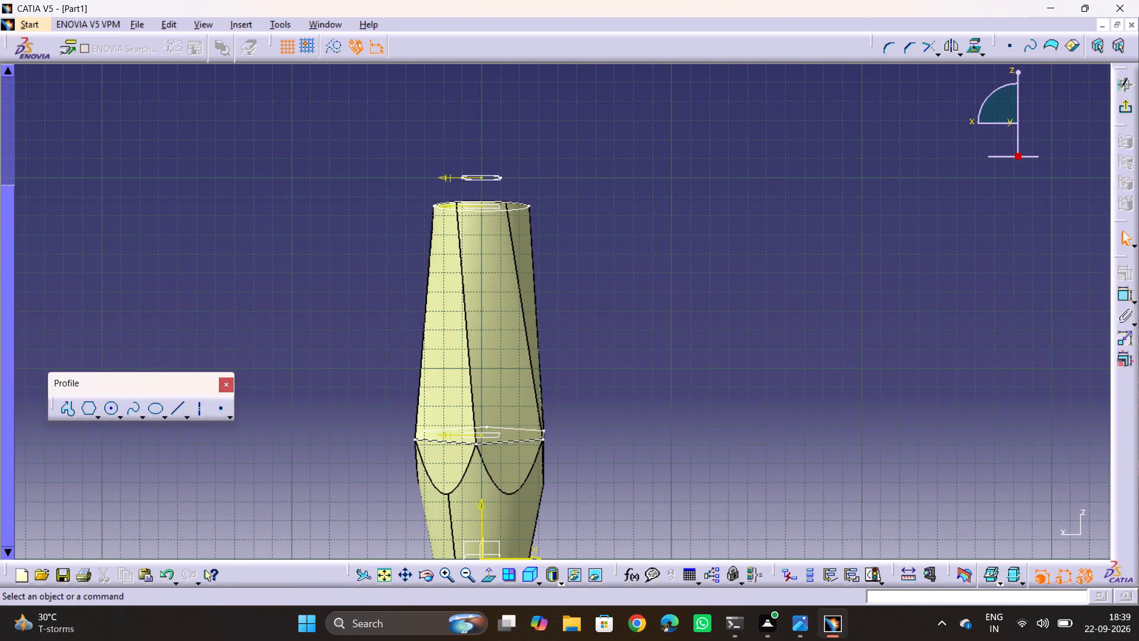
{"action": "left_click", "coordinate": [380, 582]}
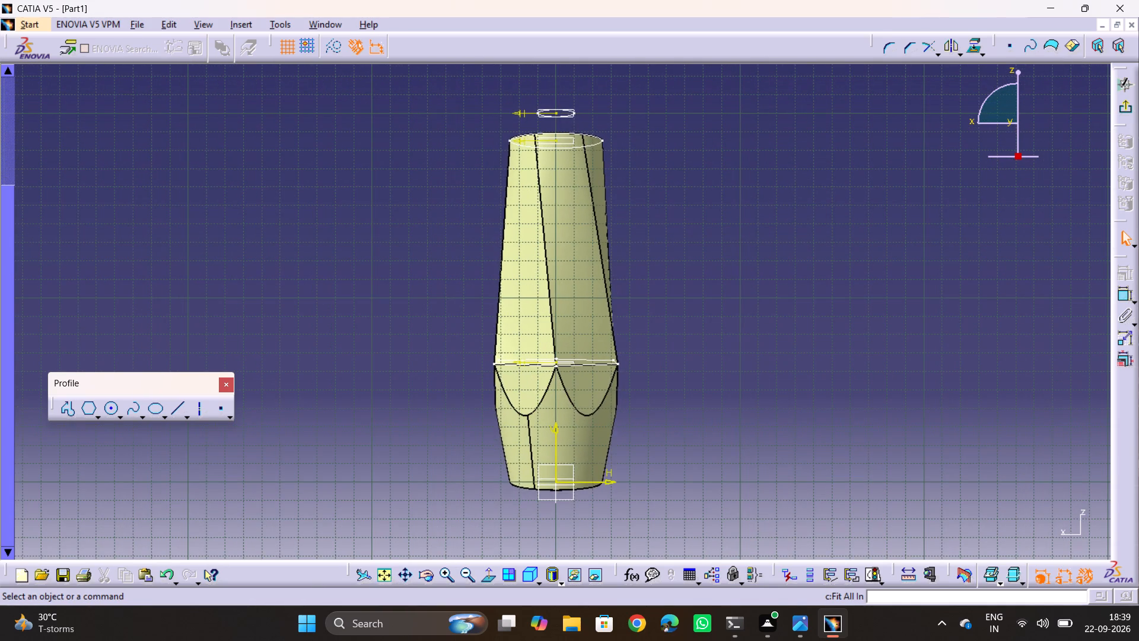
Sketch a three-point arc bulging outward, from about 14 mm off the axis at the upper circle's level to just outside the body's rim.
{"action": "middle_click_drag", "start_coordinate": [621, 173], "coordinate": [626, 127], "text": "ctrl"}
{"action": "middle_click_drag", "start_coordinate": [626, 127], "coordinate": [650, 248]}
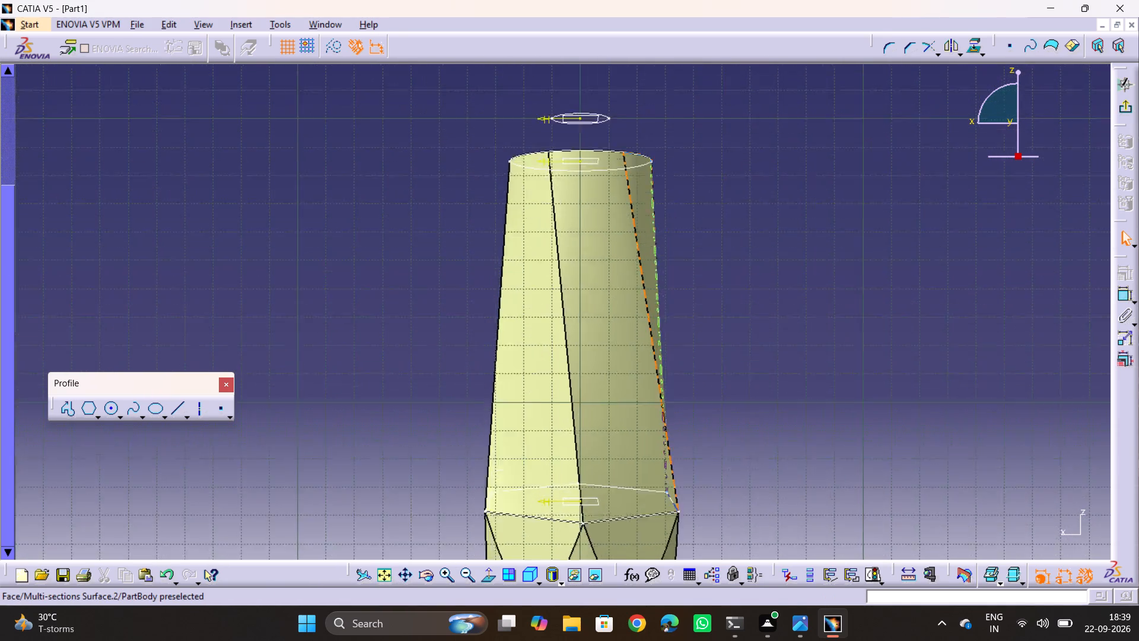
{"action": "middle_click_drag", "start_coordinate": [650, 248], "coordinate": [641, 327]}
{"action": "middle_click_drag", "start_coordinate": [626, 241], "coordinate": [669, 172], "text": "ctrl"}
{"action": "middle_click_drag", "start_coordinate": [675, 179], "coordinate": [670, 291]}
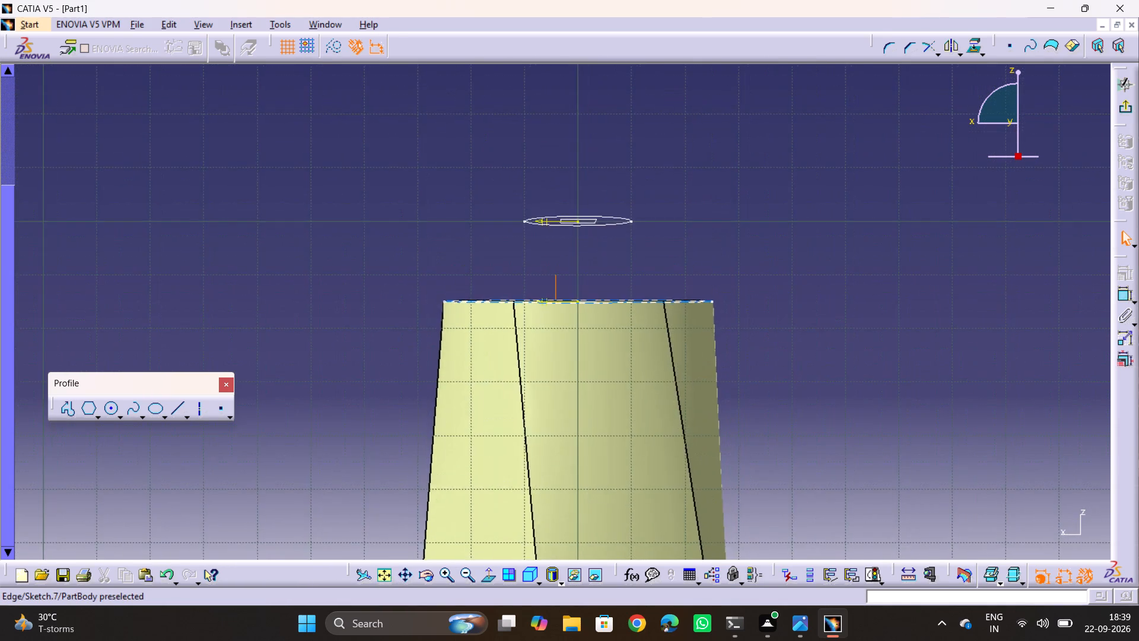
{"action": "middle_click_drag", "start_coordinate": [670, 291], "coordinate": [650, 388]}
{"action": "left_click", "coordinate": [715, 337]}
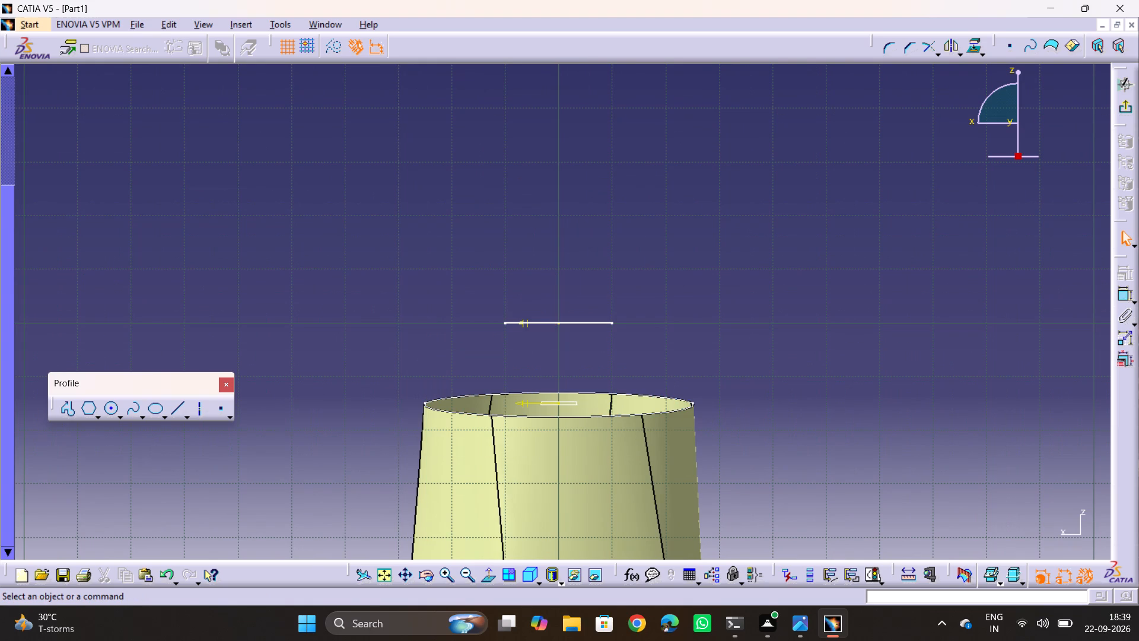
{"action": "left_click", "coordinate": [121, 419]}
{"action": "left_click", "coordinate": [222, 430]}
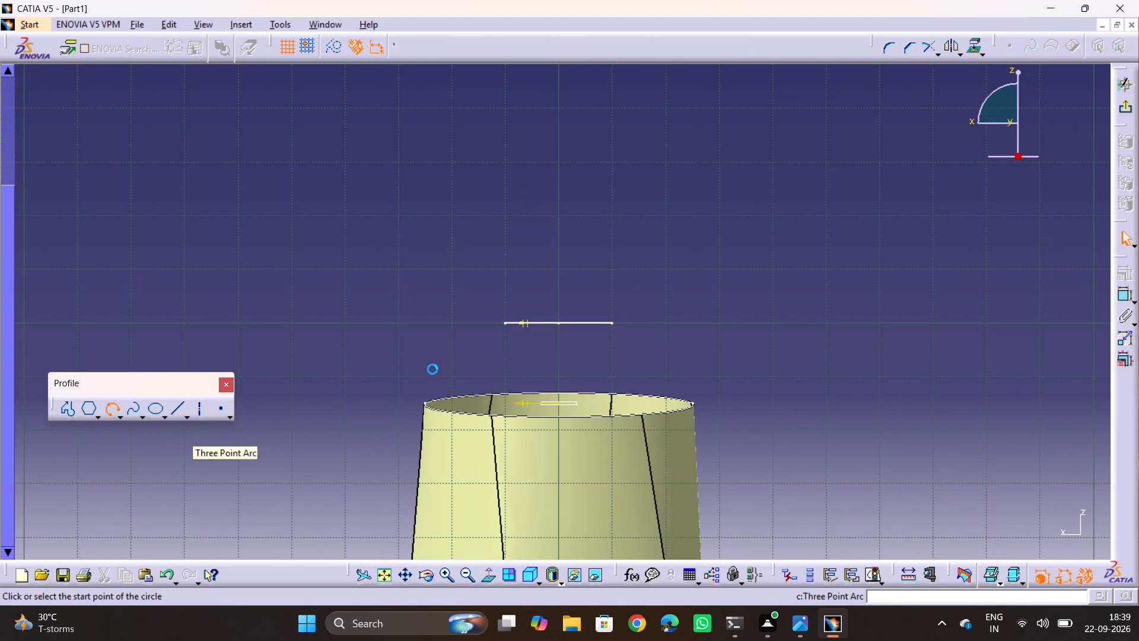
{"action": "left_click", "coordinate": [634, 321]}
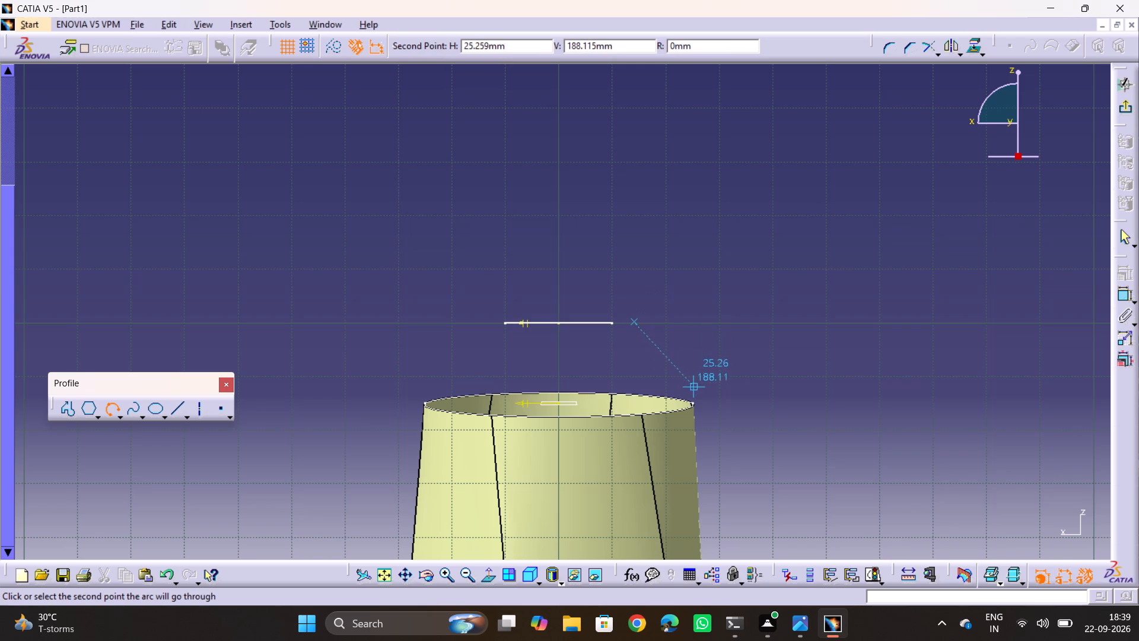
{"action": "left_click", "coordinate": [701, 395]}
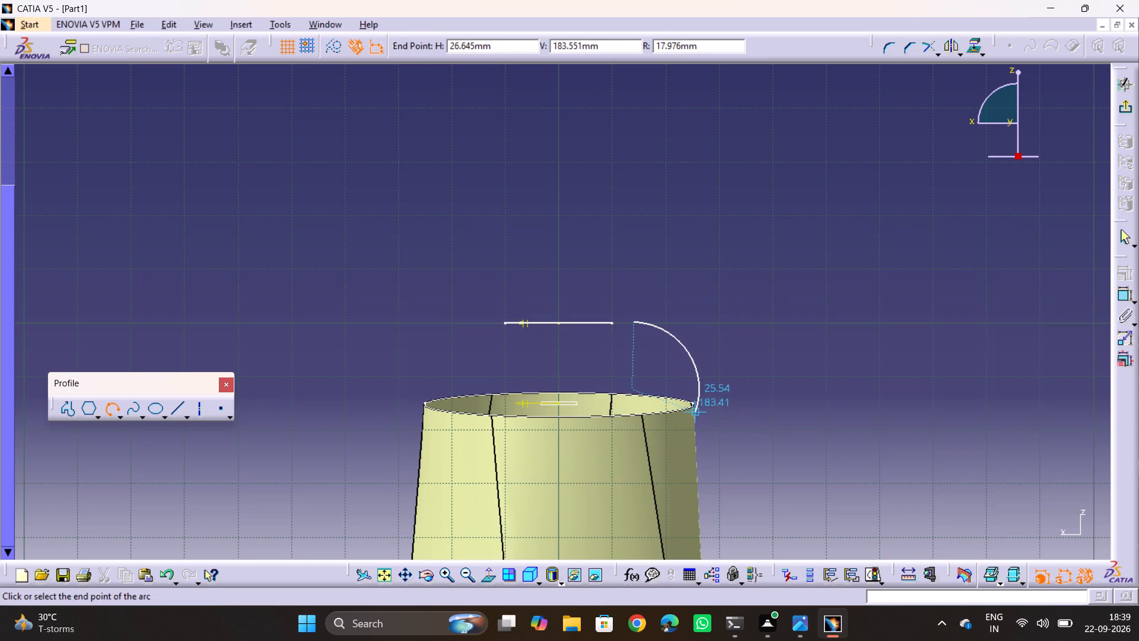
{"action": "left_click", "coordinate": [704, 411]}
{"action": "left_click", "coordinate": [854, 421]}
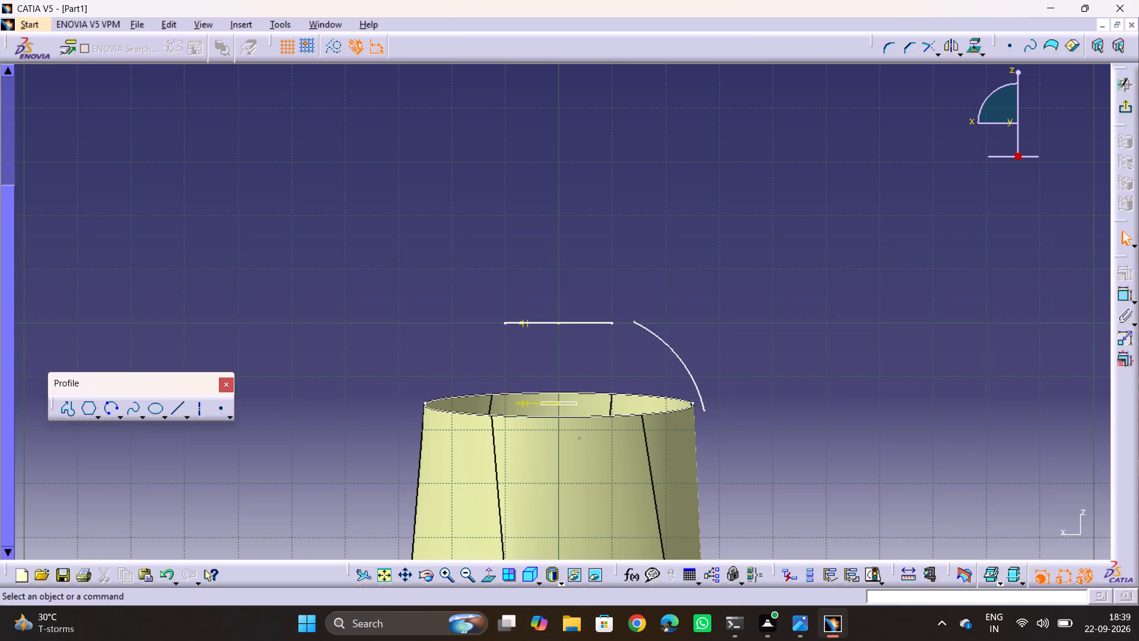
Constrain the arc's upper endpoint coincident with the 20 mm circle seen edge-on above the body.
{"action": "left_click", "coordinate": [613, 325]}
{"action": "left_click", "coordinate": [632, 323], "text": "ctrl"}
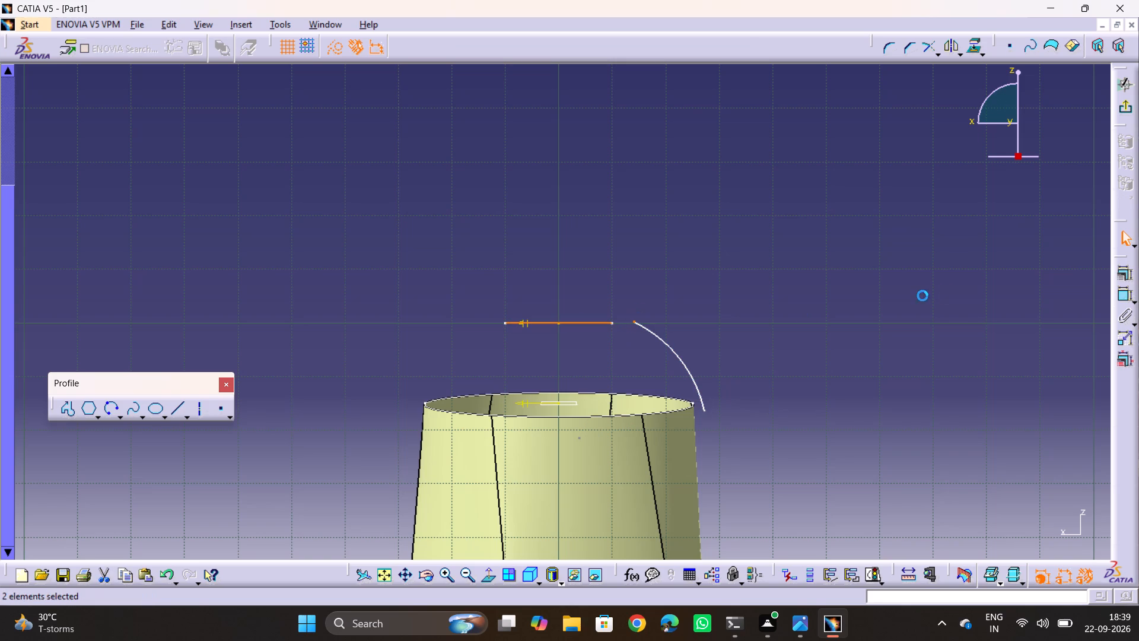
{"action": "left_click", "coordinate": [1125, 280]}
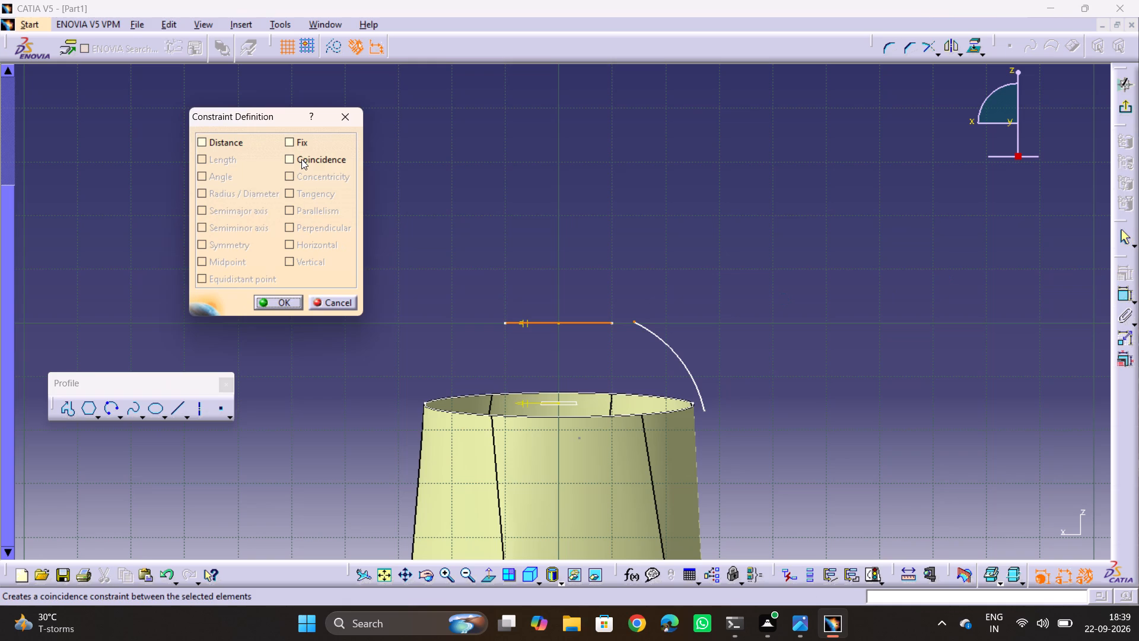
{"action": "left_click", "coordinate": [301, 159]}
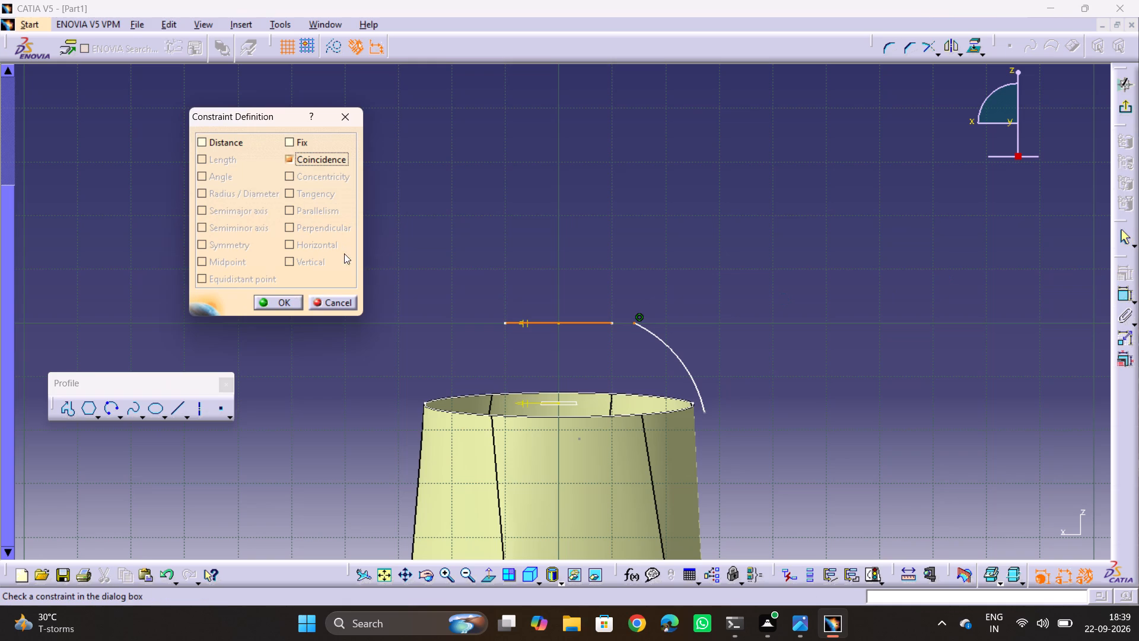
{"action": "left_click", "coordinate": [283, 303]}
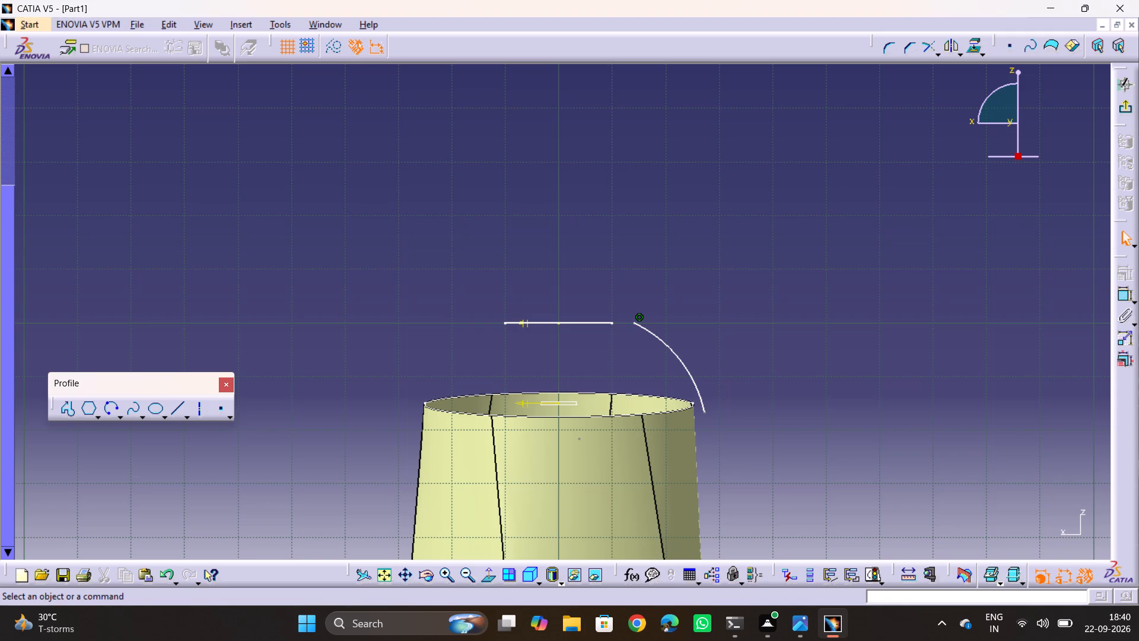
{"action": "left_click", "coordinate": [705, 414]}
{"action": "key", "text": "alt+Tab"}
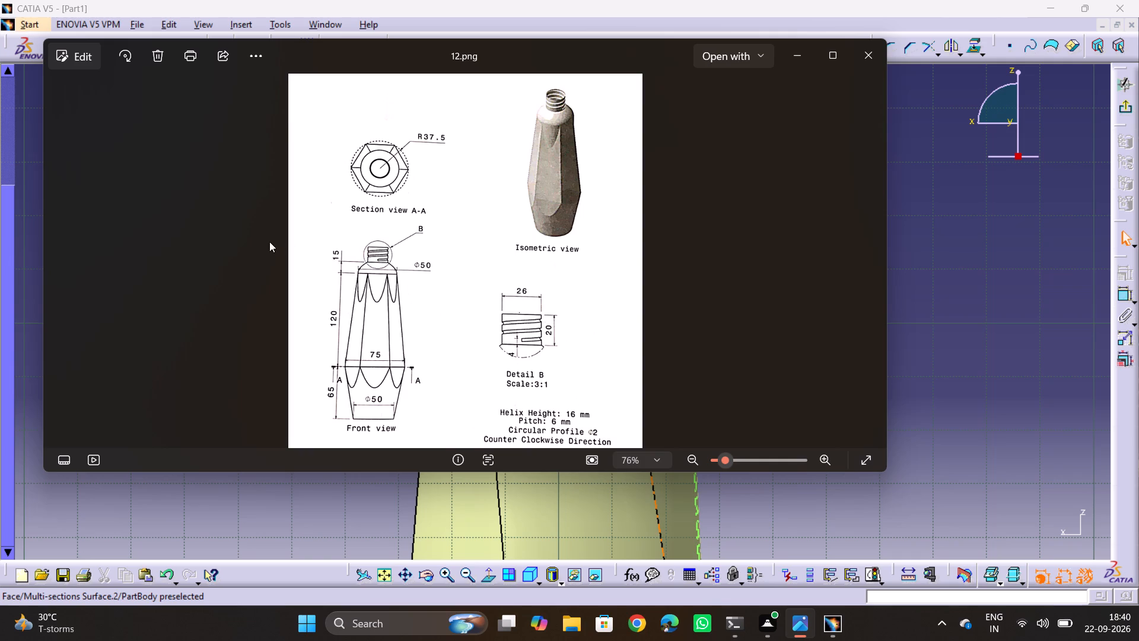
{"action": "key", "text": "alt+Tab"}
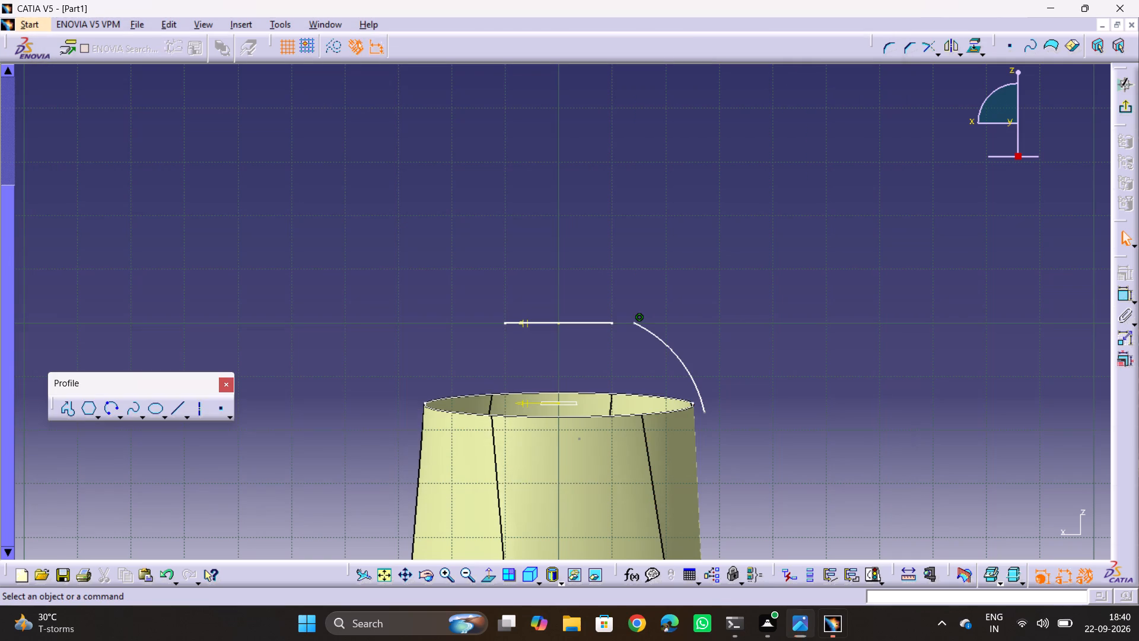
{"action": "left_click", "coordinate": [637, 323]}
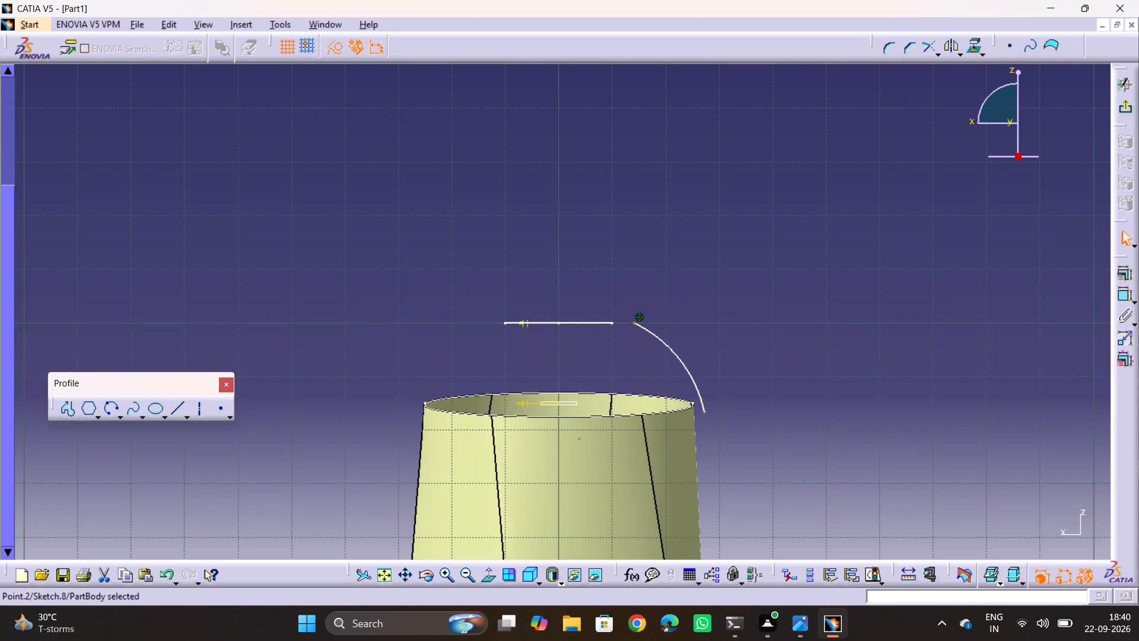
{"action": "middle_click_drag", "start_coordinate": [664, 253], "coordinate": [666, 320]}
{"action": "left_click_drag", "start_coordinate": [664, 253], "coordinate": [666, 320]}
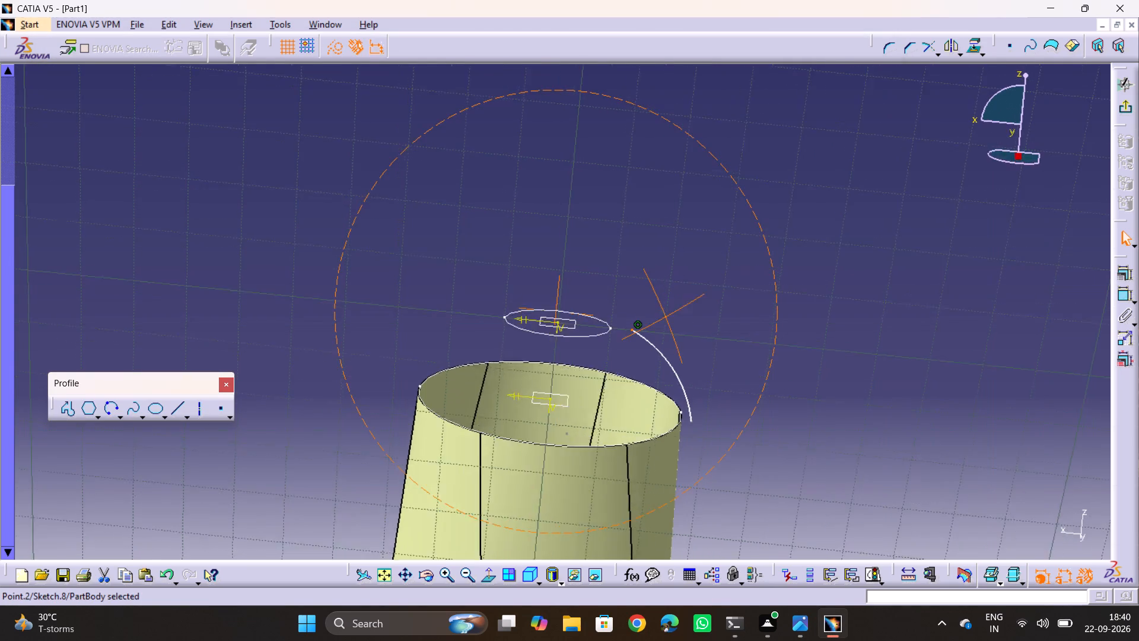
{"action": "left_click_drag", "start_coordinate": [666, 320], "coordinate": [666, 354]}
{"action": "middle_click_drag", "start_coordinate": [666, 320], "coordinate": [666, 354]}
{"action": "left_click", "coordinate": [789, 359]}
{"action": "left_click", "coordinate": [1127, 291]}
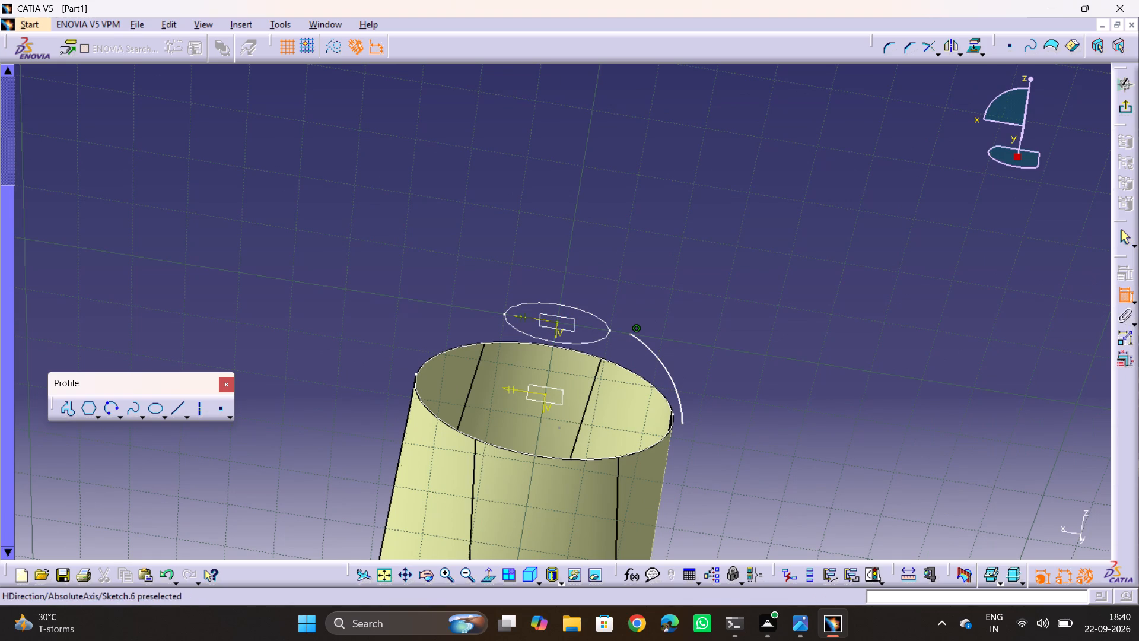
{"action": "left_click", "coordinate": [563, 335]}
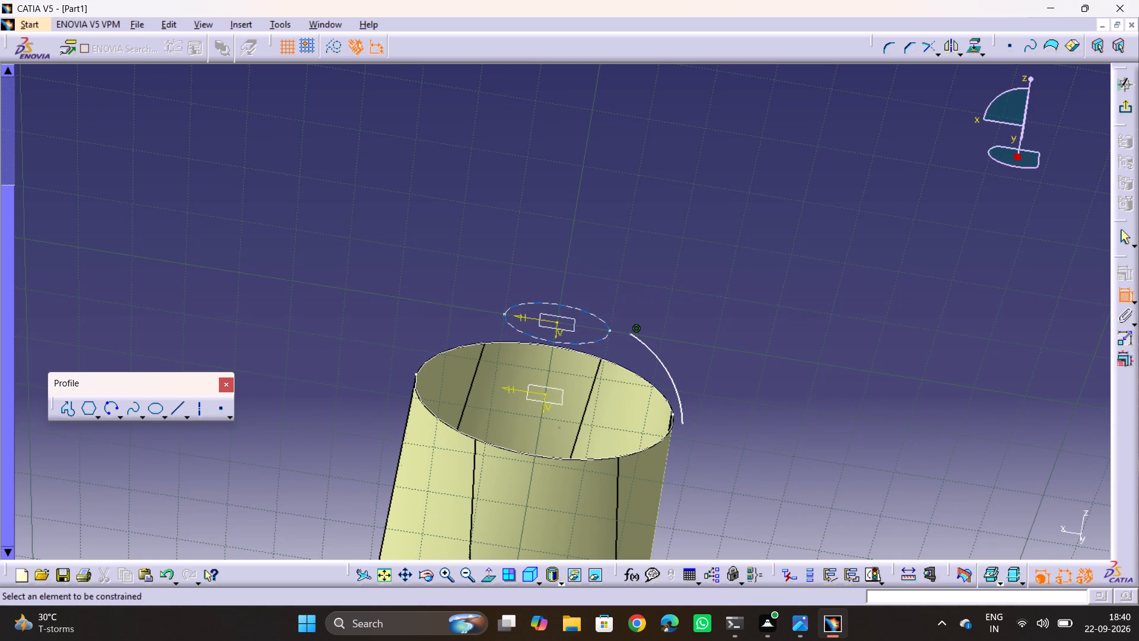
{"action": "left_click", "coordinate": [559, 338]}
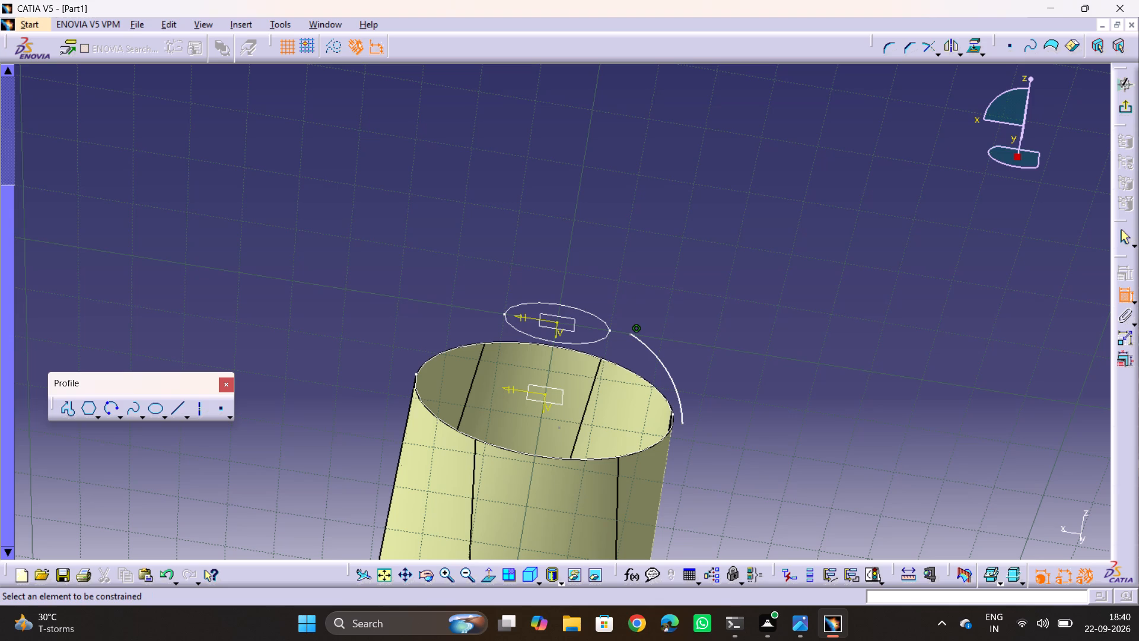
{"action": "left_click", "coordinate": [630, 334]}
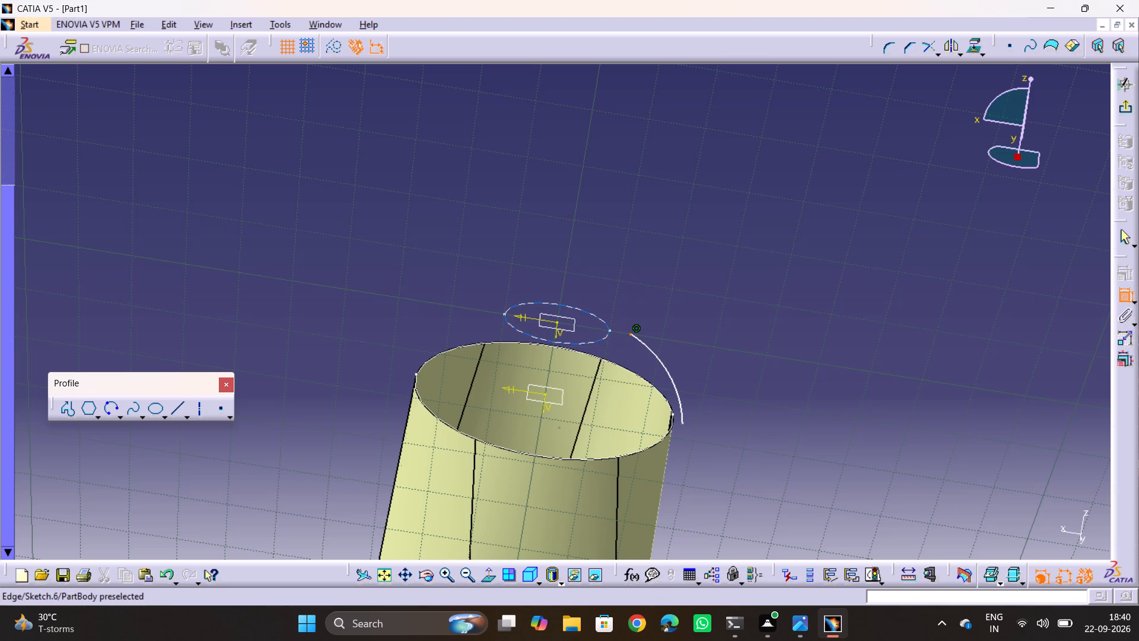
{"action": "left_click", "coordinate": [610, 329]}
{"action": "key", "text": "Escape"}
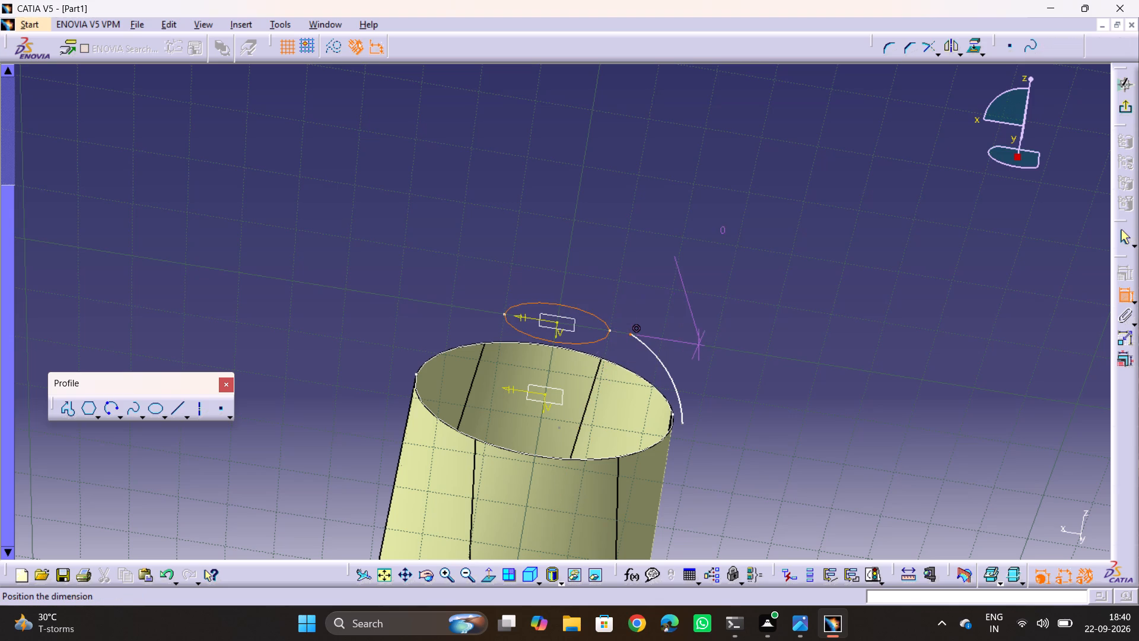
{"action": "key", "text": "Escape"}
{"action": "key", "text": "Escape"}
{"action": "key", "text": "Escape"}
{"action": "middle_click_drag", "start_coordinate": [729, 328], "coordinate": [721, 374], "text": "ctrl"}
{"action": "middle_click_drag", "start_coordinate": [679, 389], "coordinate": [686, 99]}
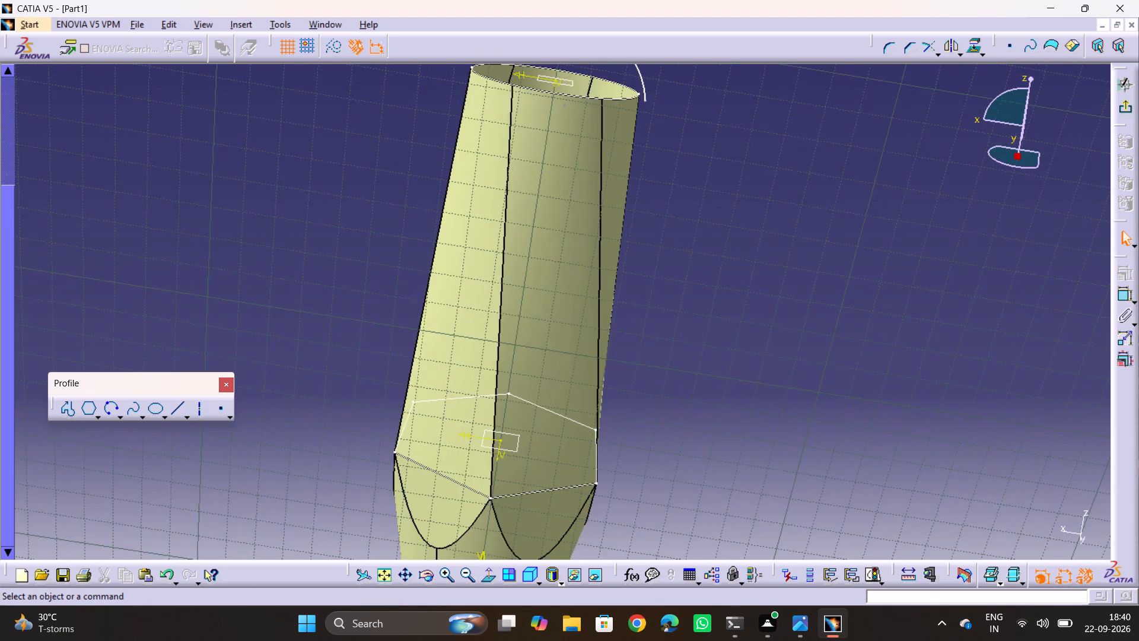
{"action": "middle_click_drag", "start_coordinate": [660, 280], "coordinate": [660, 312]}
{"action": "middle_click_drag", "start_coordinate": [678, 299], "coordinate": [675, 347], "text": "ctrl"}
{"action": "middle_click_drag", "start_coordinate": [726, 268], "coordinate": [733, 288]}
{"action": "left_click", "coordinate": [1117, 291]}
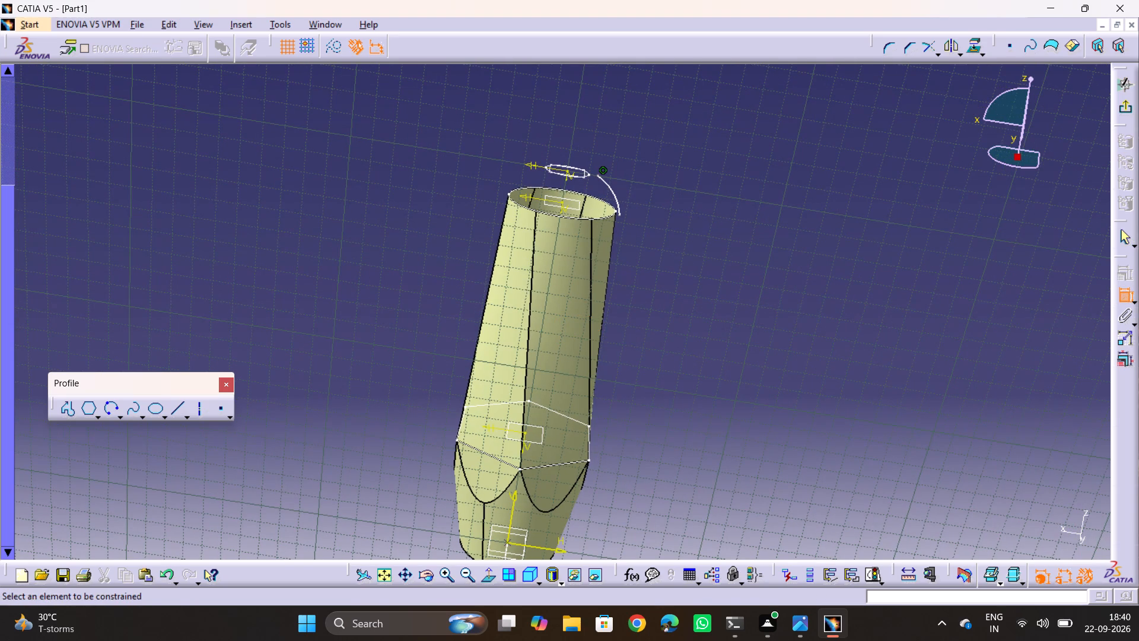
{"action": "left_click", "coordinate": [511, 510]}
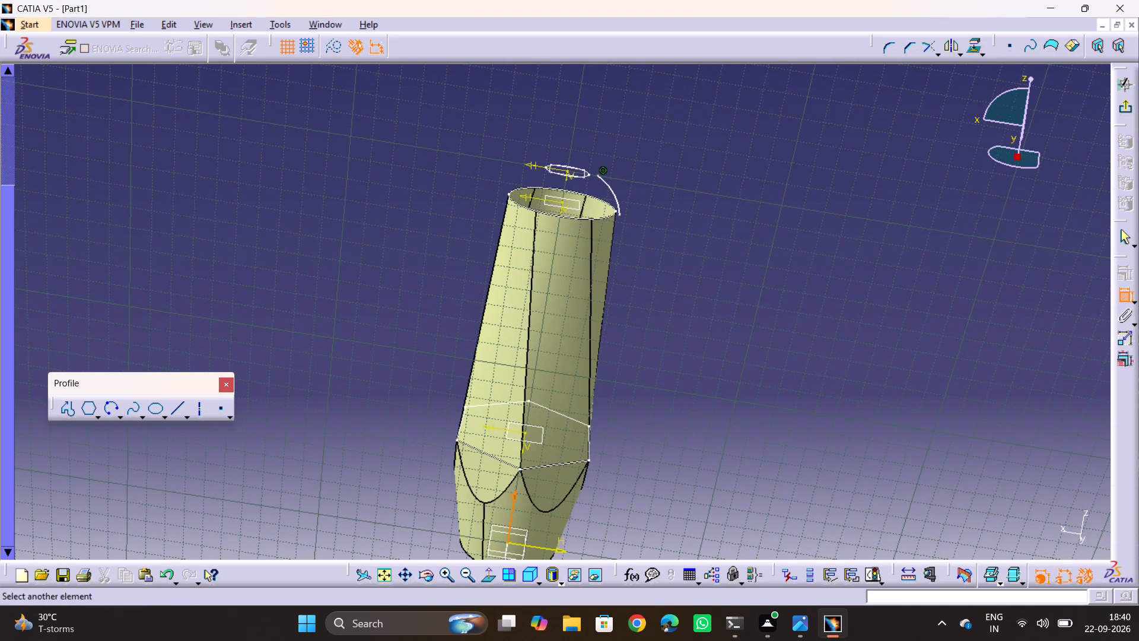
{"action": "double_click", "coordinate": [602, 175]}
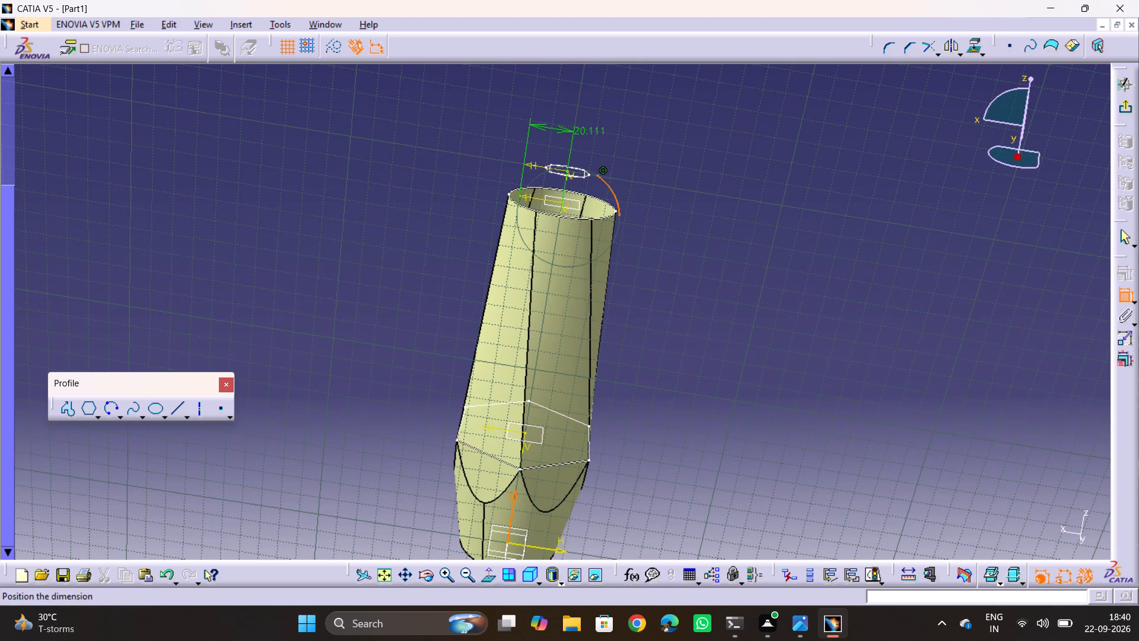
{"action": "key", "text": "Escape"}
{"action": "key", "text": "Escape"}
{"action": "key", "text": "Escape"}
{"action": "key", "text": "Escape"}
Dimension the arc's upper endpoint from the sketch's vertical axis and set the distance to 10 mm.
{"action": "left_click", "coordinate": [1127, 300]}
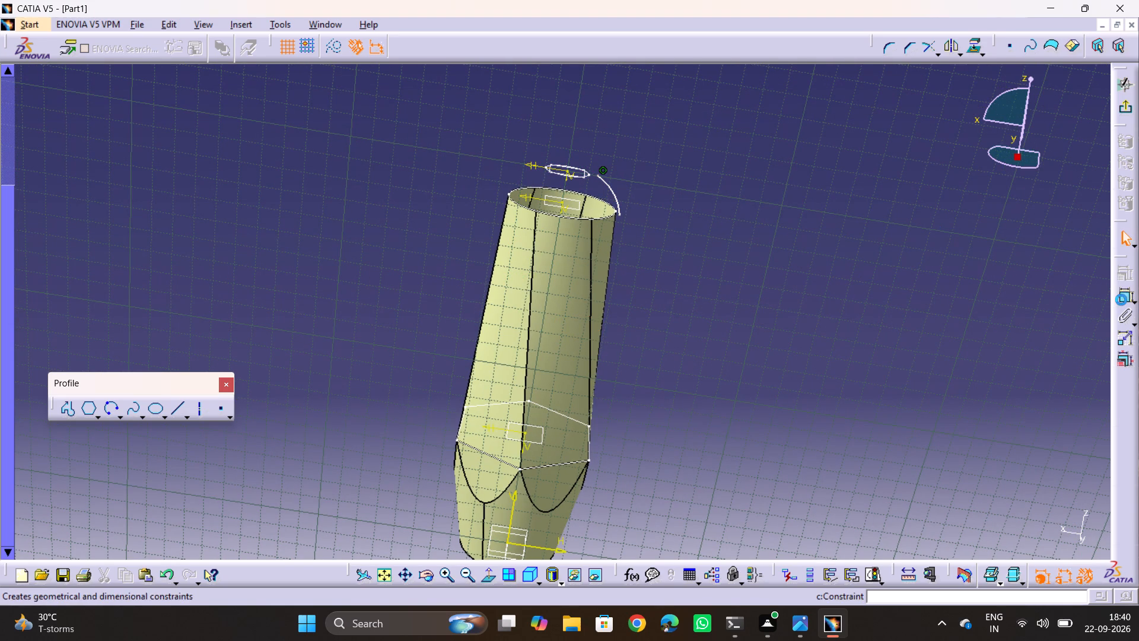
{"action": "left_click", "coordinate": [510, 514]}
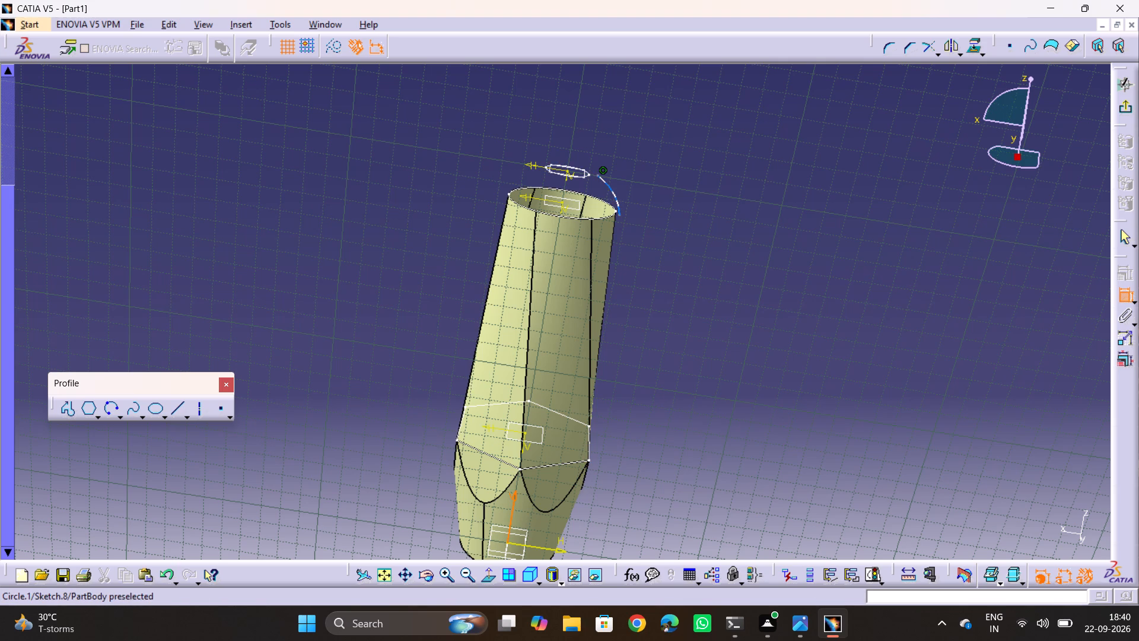
{"action": "left_click", "coordinate": [597, 173]}
{"action": "left_click", "coordinate": [607, 123]}
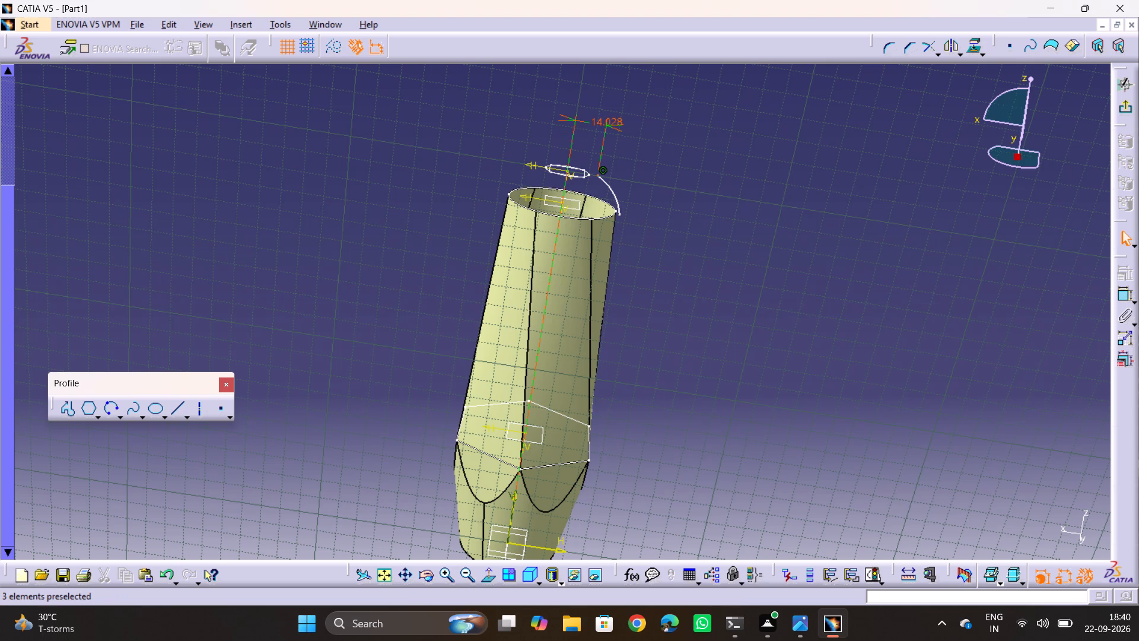
{"action": "double_click", "coordinate": [603, 124]}
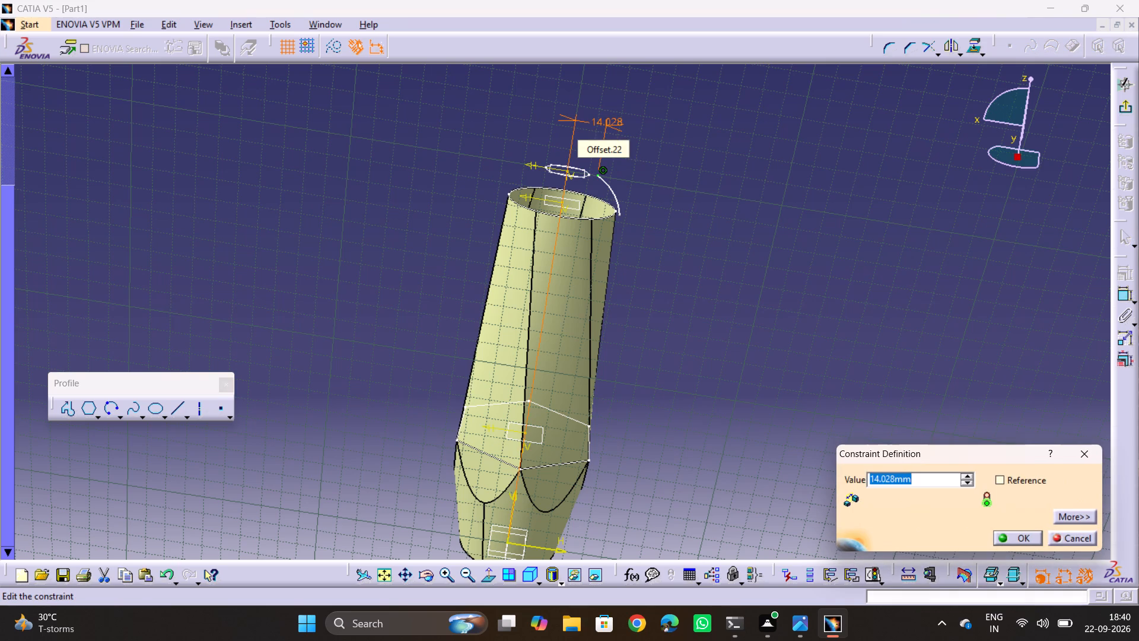
{"action": "type", "text": "10"}
{"action": "key", "text": "Return"}
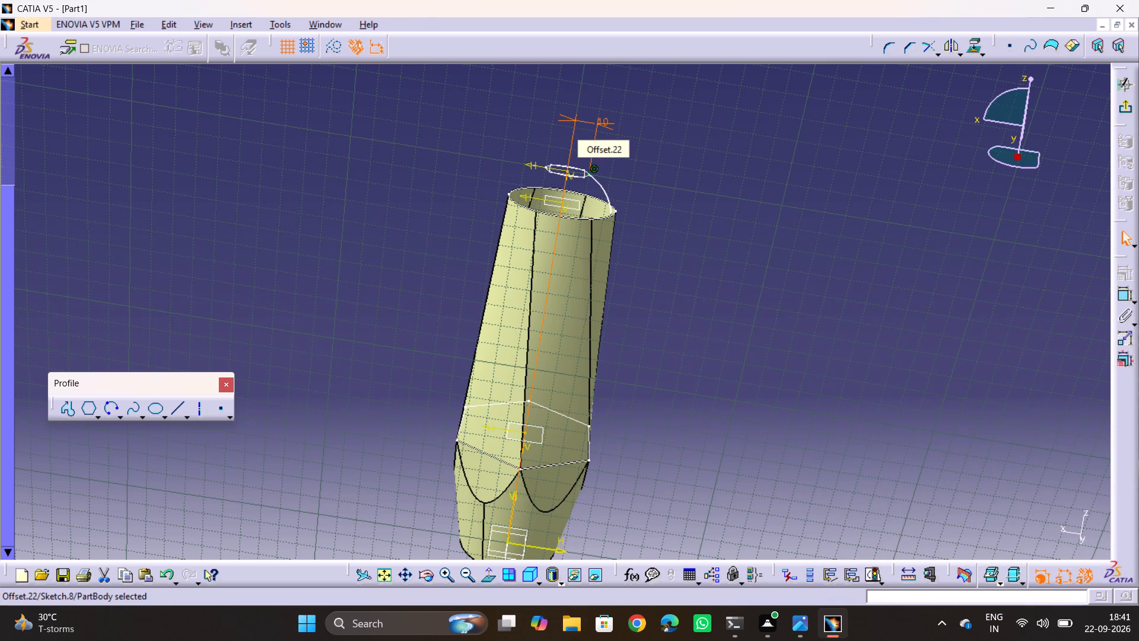
Constrain the arc's lower endpoint coincident with the sketched circle at the body's top rim.
{"action": "left_click", "coordinate": [793, 278]}
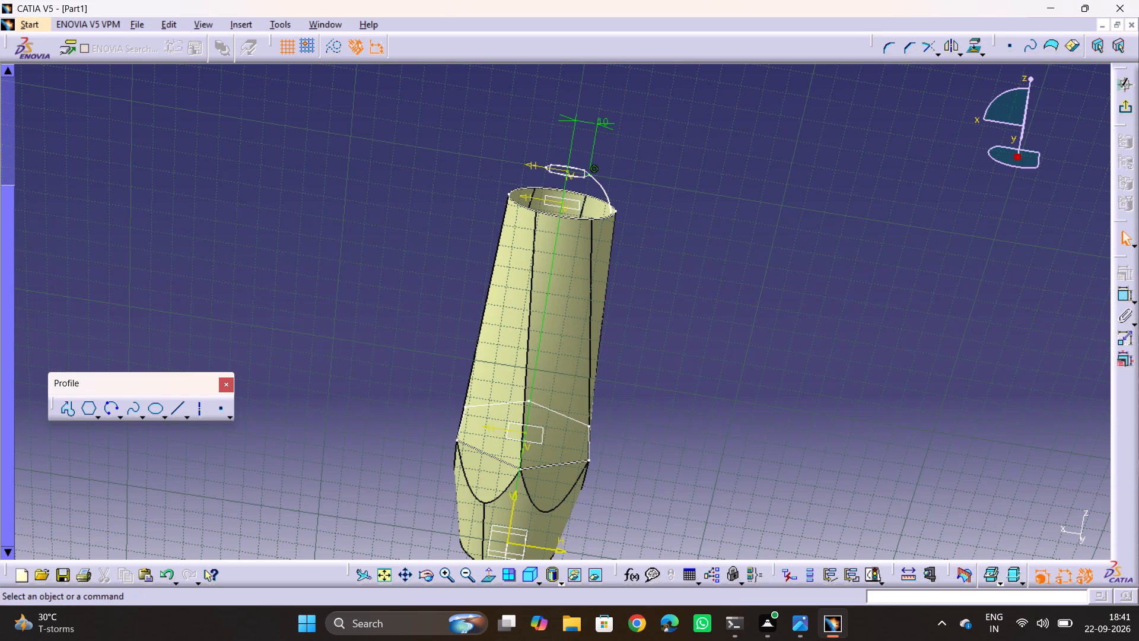
{"action": "left_click", "coordinate": [379, 577]}
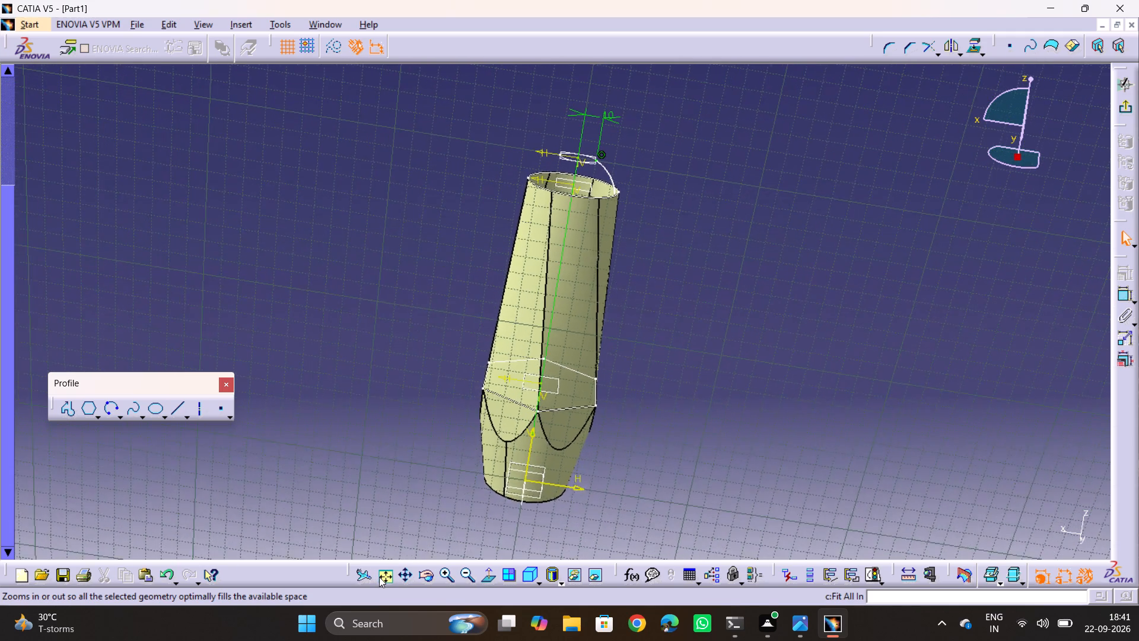
{"action": "left_click", "coordinate": [488, 575]}
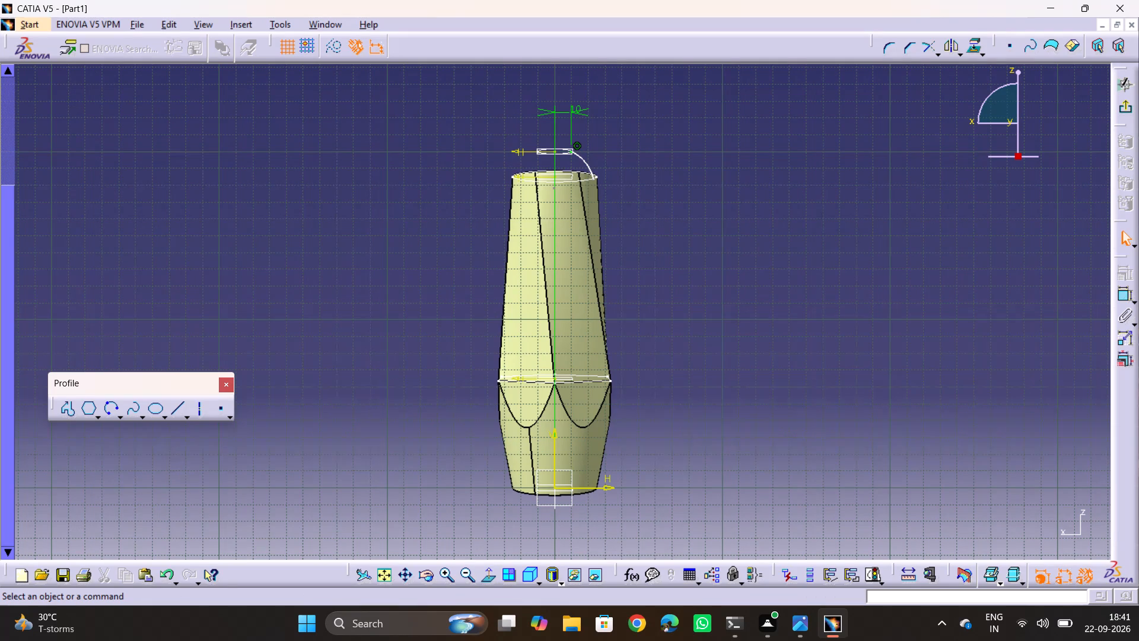
{"action": "middle_click_drag", "start_coordinate": [633, 169], "coordinate": [625, 71], "text": "ctrl"}
{"action": "middle_click_drag", "start_coordinate": [642, 123], "coordinate": [616, 318]}
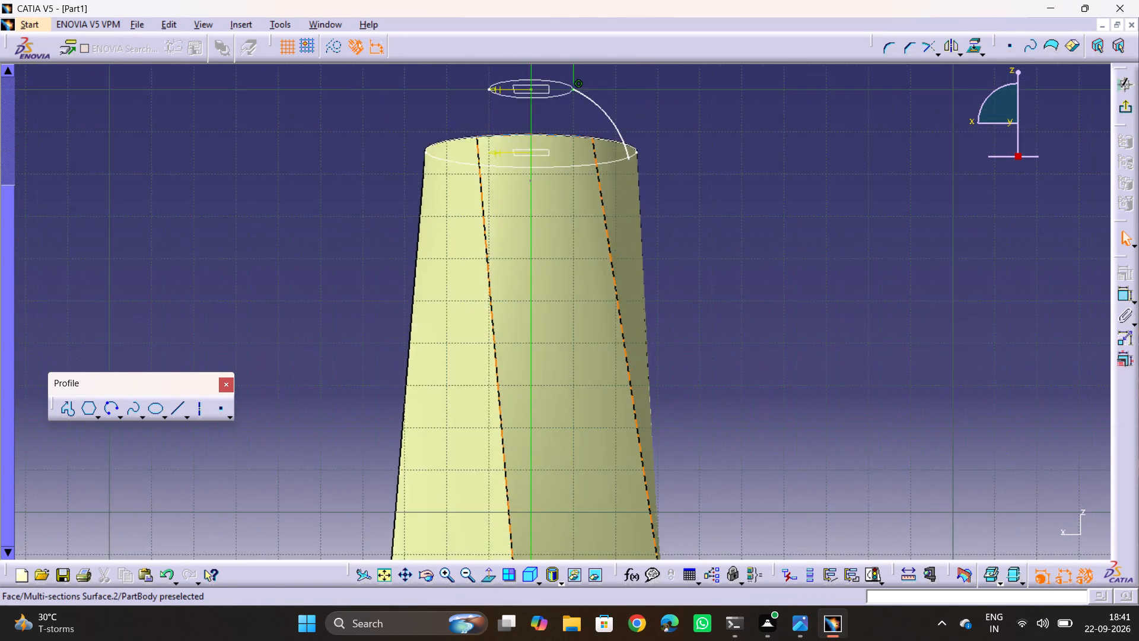
{"action": "middle_click_drag", "start_coordinate": [616, 318], "coordinate": [596, 386]}
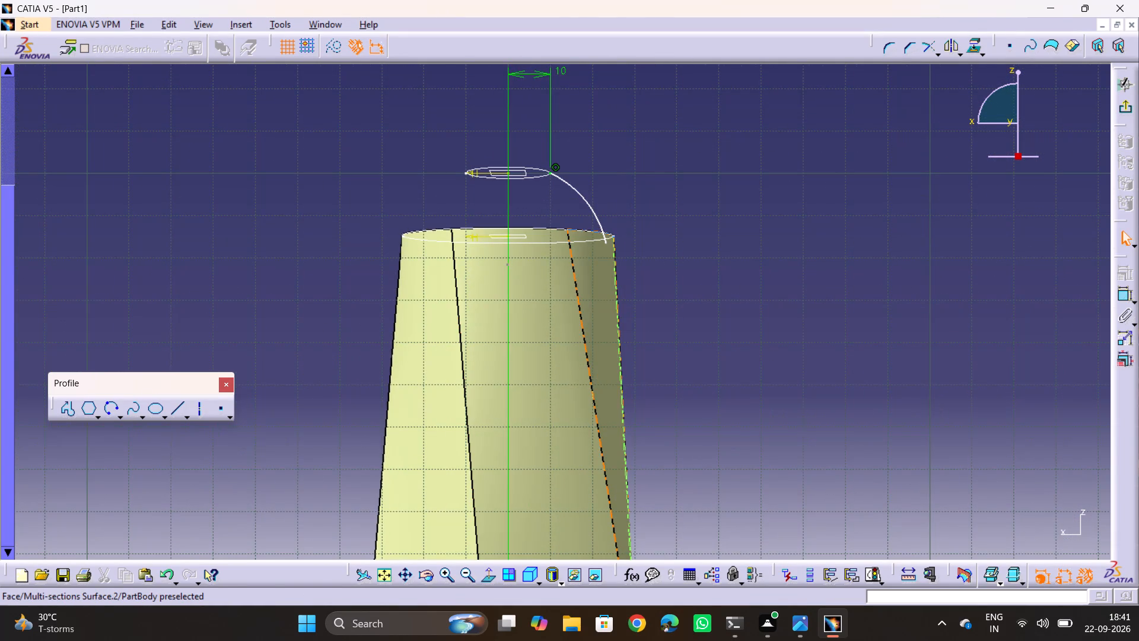
{"action": "middle_click_drag", "start_coordinate": [631, 258], "coordinate": [641, 193], "text": "ctrl"}
{"action": "scroll", "coordinate": [641, 193], "scroll_direction": "up", "scroll_amount": 1, "text": "ctrl"}
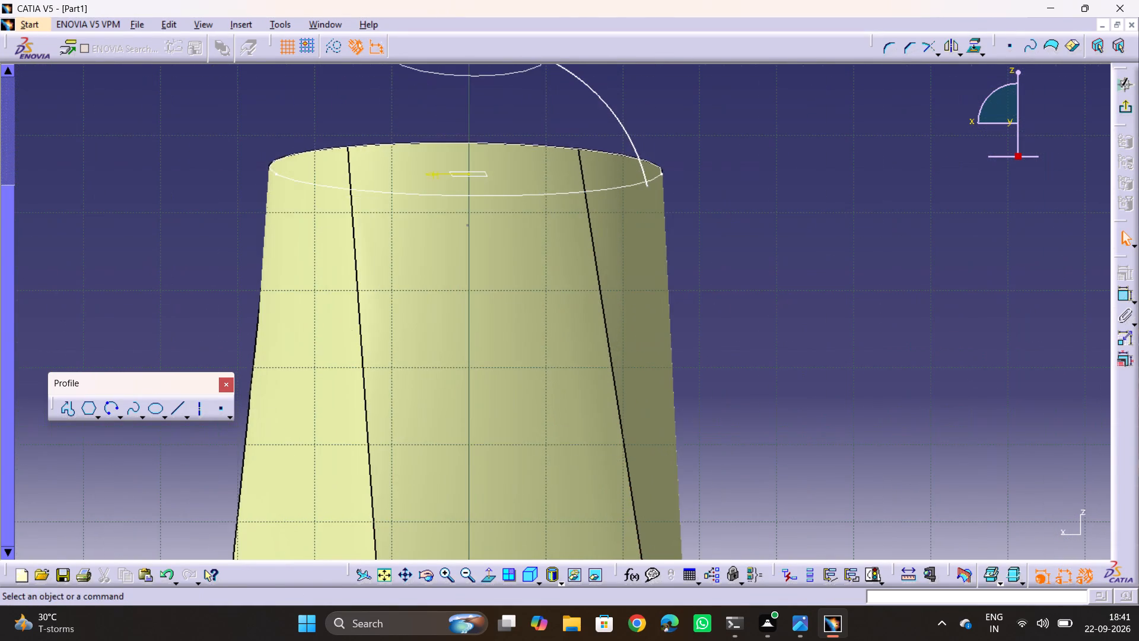
{"action": "middle_click_drag", "start_coordinate": [632, 233], "coordinate": [620, 338]}
{"action": "middle_click_drag", "start_coordinate": [498, 239], "coordinate": [495, 397]}
{"action": "left_click_drag", "start_coordinate": [491, 240], "coordinate": [495, 397]}
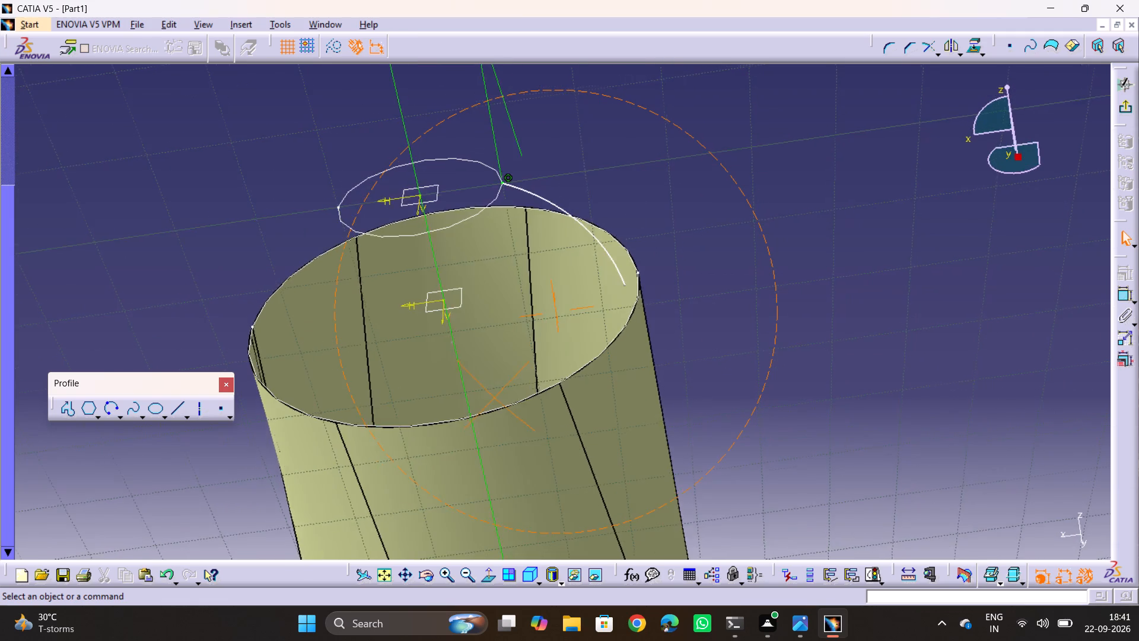
{"action": "middle_click_drag", "start_coordinate": [495, 397], "coordinate": [507, 366]}
{"action": "left_click_drag", "start_coordinate": [495, 397], "coordinate": [527, 339]}
{"action": "left_click", "coordinate": [628, 284]}
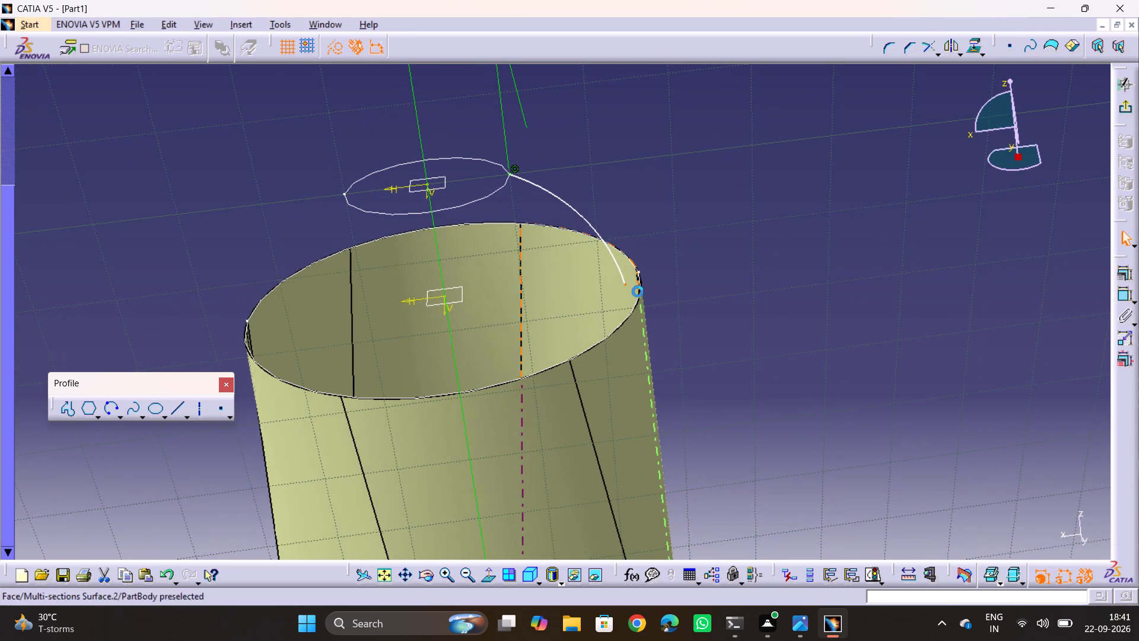
{"action": "left_click", "coordinate": [628, 315], "text": "ctrl"}
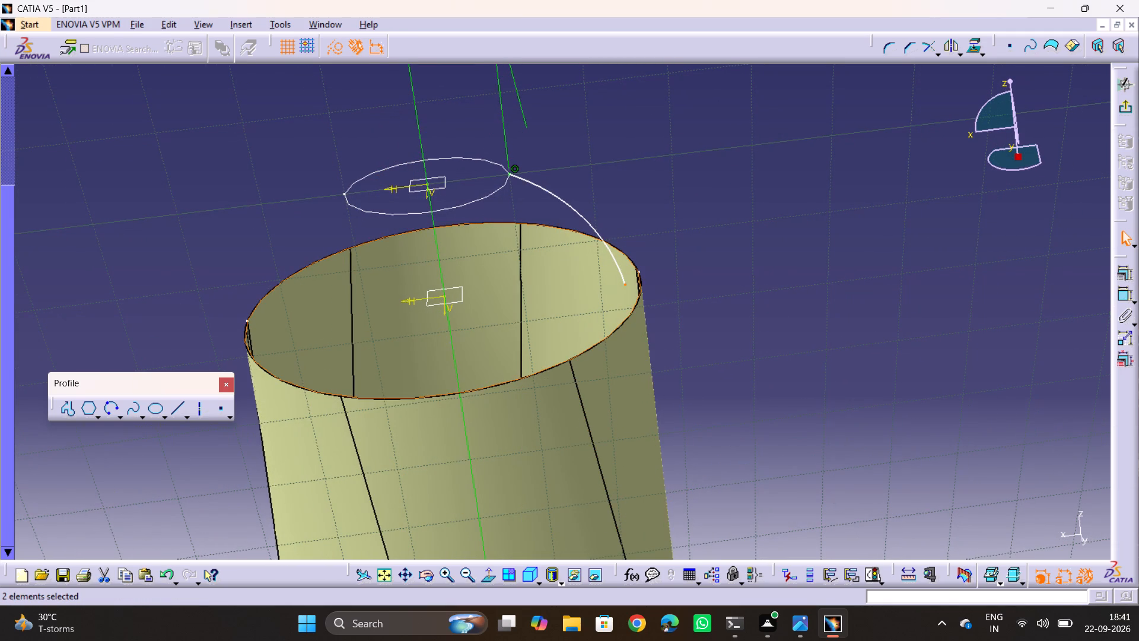
{"action": "left_click", "coordinate": [1119, 271]}
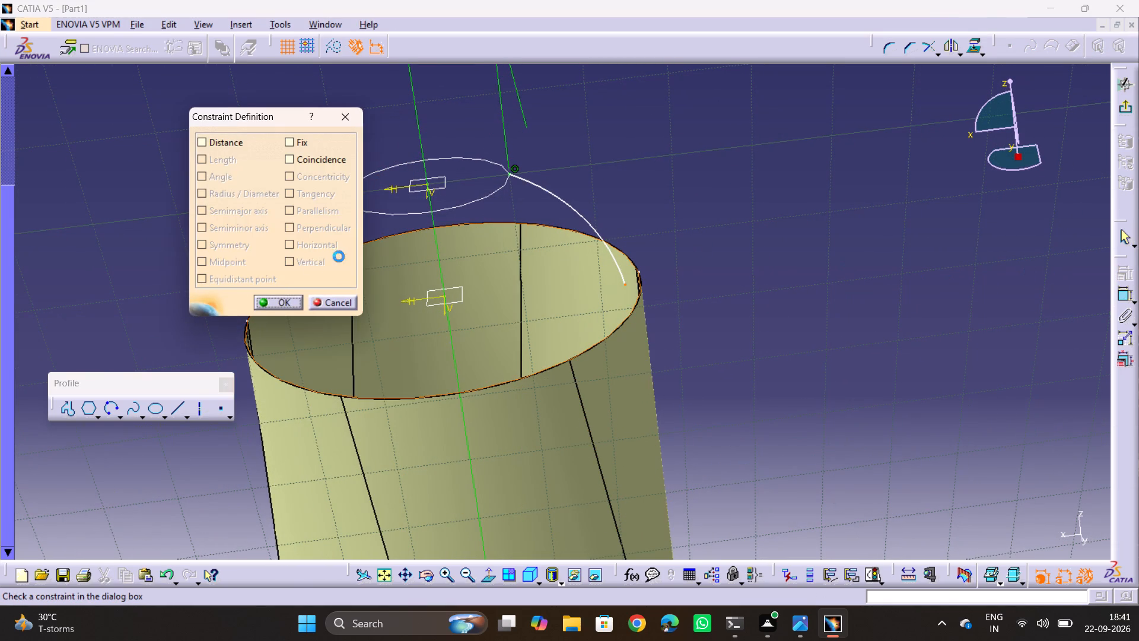
{"action": "left_click", "coordinate": [310, 159]}
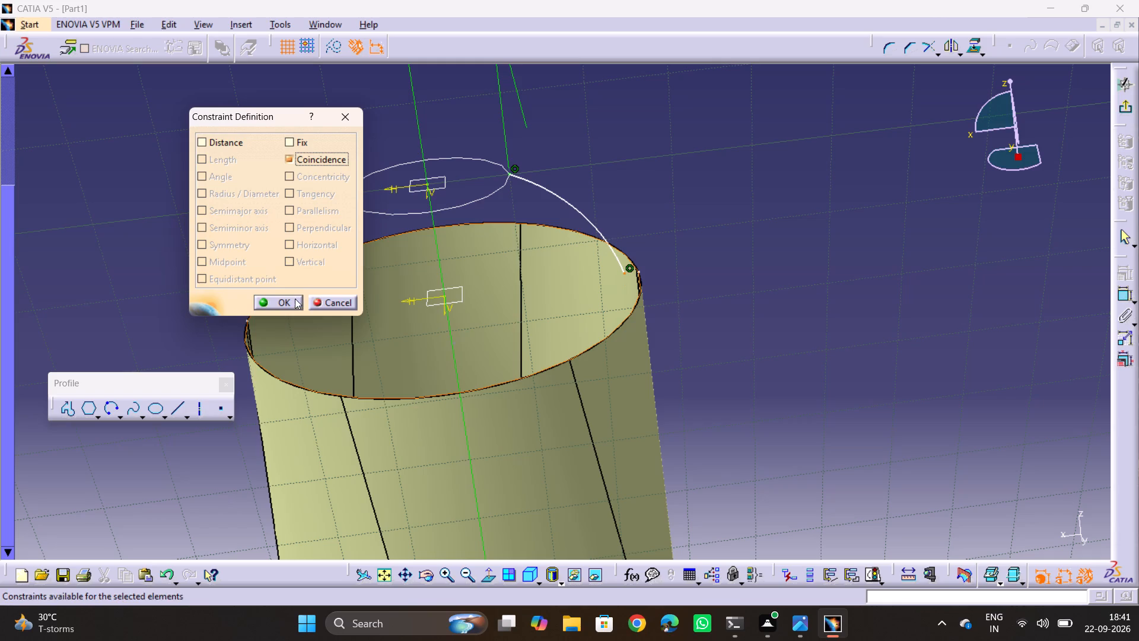
{"action": "left_click", "coordinate": [294, 301]}
Dimension the arc's lower endpoint from the sketch's vertical axis and set the distance to 25 mm.
{"action": "middle_click_drag", "start_coordinate": [536, 287], "coordinate": [606, 247]}
{"action": "left_click_drag", "start_coordinate": [536, 287], "coordinate": [606, 247]}
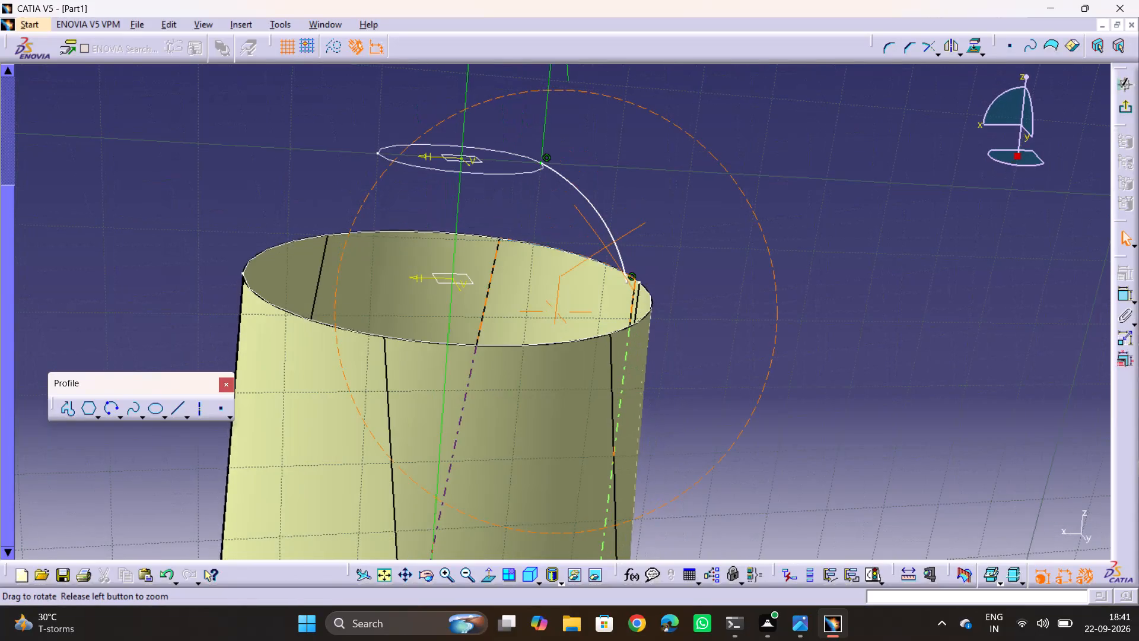
{"action": "left_click_drag", "start_coordinate": [606, 247], "coordinate": [584, 236]}
{"action": "middle_click_drag", "start_coordinate": [606, 247], "coordinate": [588, 268]}
{"action": "left_click", "coordinate": [608, 287]}
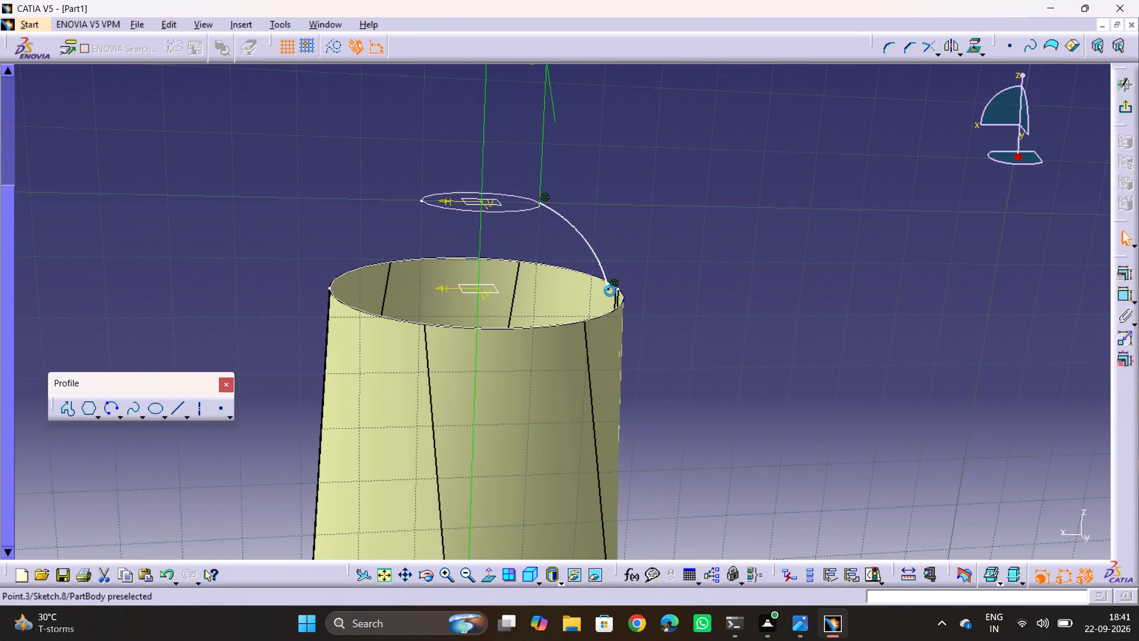
{"action": "left_click", "coordinate": [818, 369]}
{"action": "left_click", "coordinate": [1125, 295]}
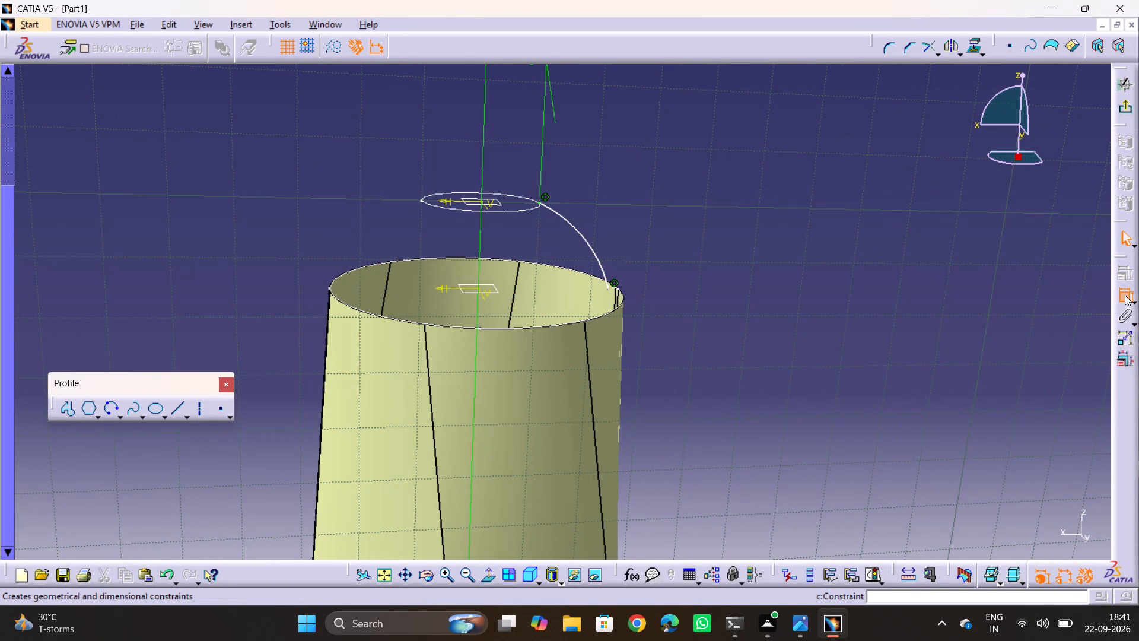
{"action": "left_click", "coordinate": [607, 290]}
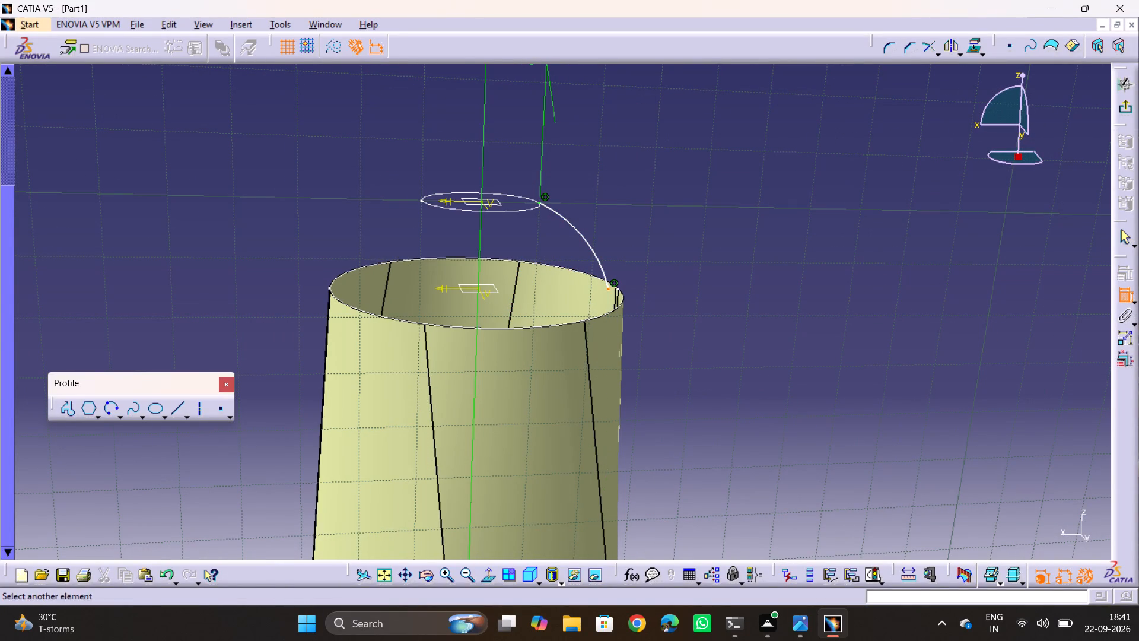
{"action": "middle_click_drag", "start_coordinate": [705, 282], "coordinate": [690, 430], "text": "ctrl"}
{"action": "middle_click_drag", "start_coordinate": [646, 450], "coordinate": [631, 330]}
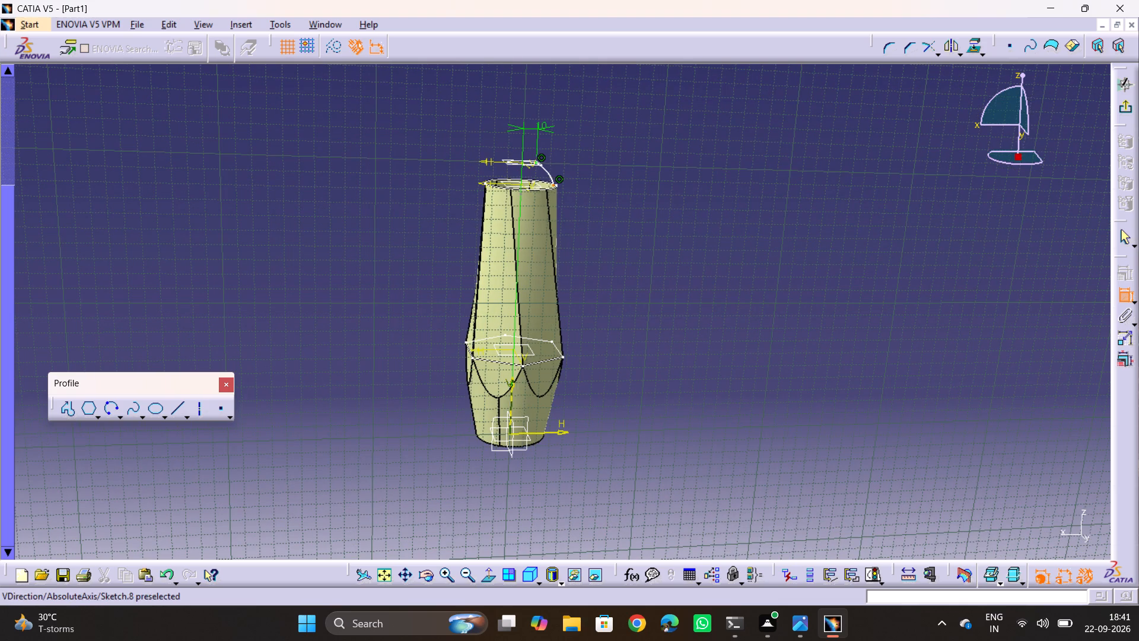
{"action": "left_click", "coordinate": [513, 403]}
{"action": "left_click", "coordinate": [534, 496]}
{"action": "triple_click", "coordinate": [530, 497]}
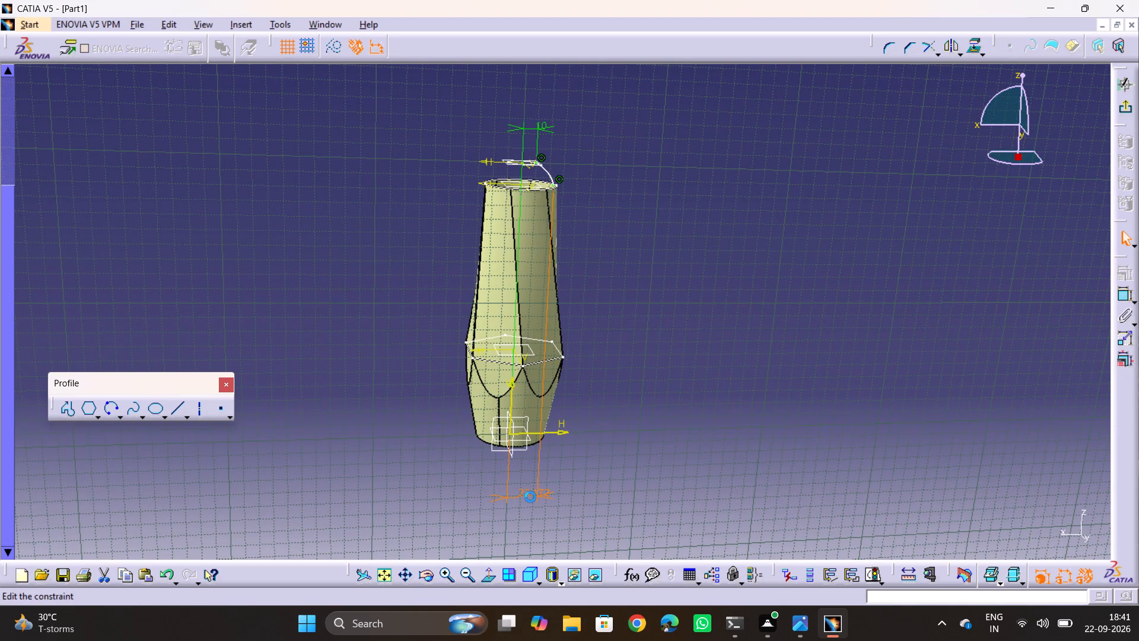
{"action": "type", "text": "25"}
{"action": "key", "text": "Return"}
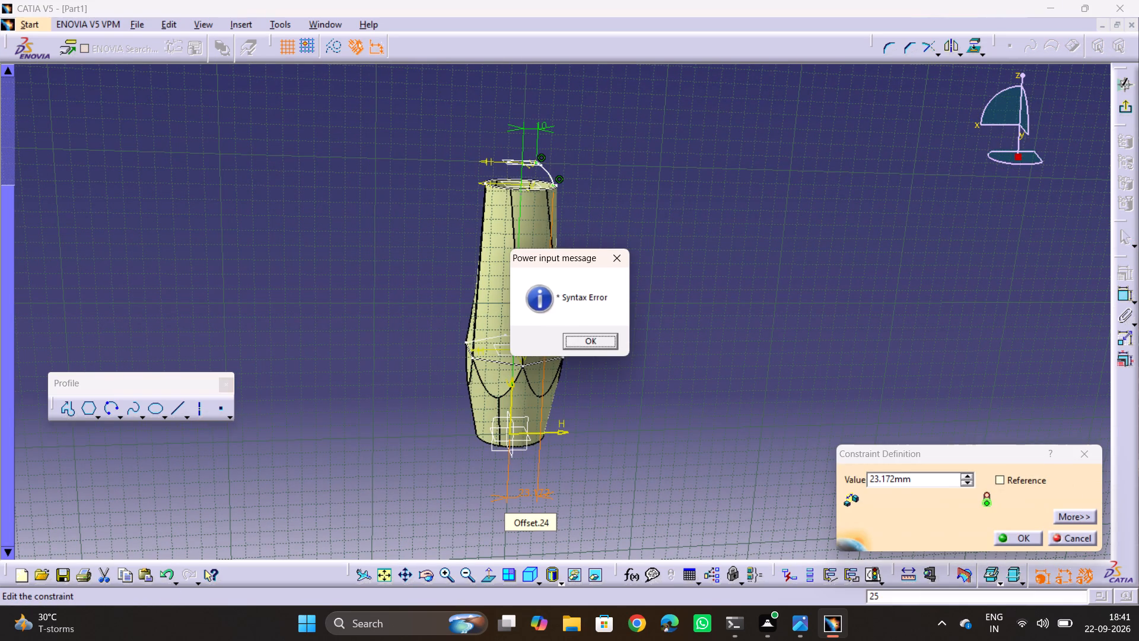
{"action": "left_click", "coordinate": [596, 339]}
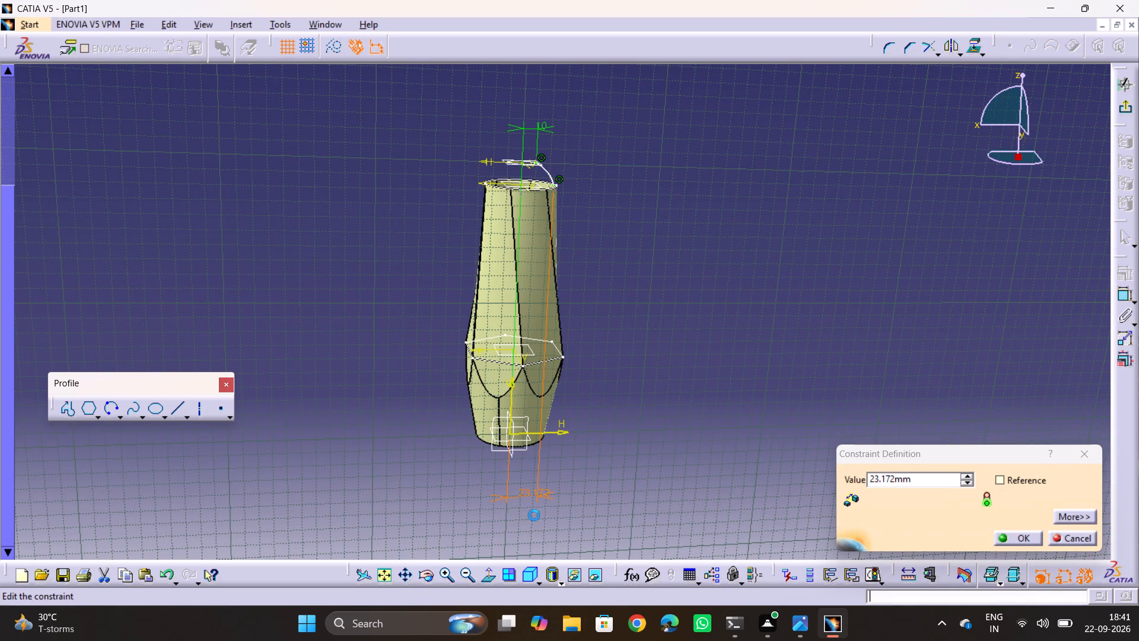
{"action": "double_click", "coordinate": [525, 490]}
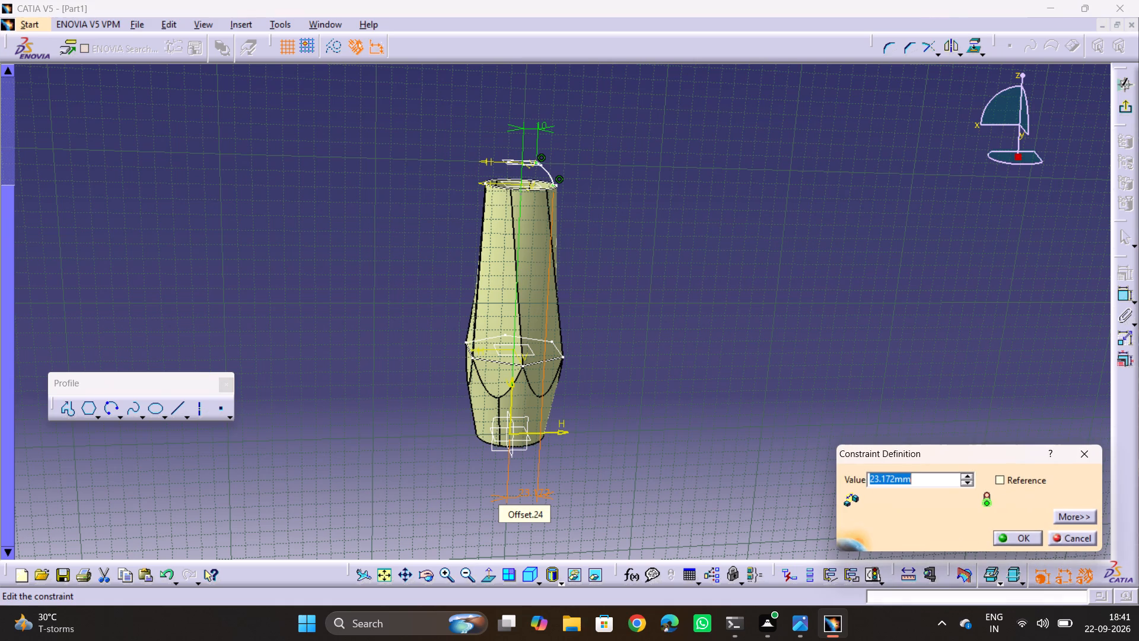
{"action": "type", "text": "25"}
{"action": "key", "text": "Return"}
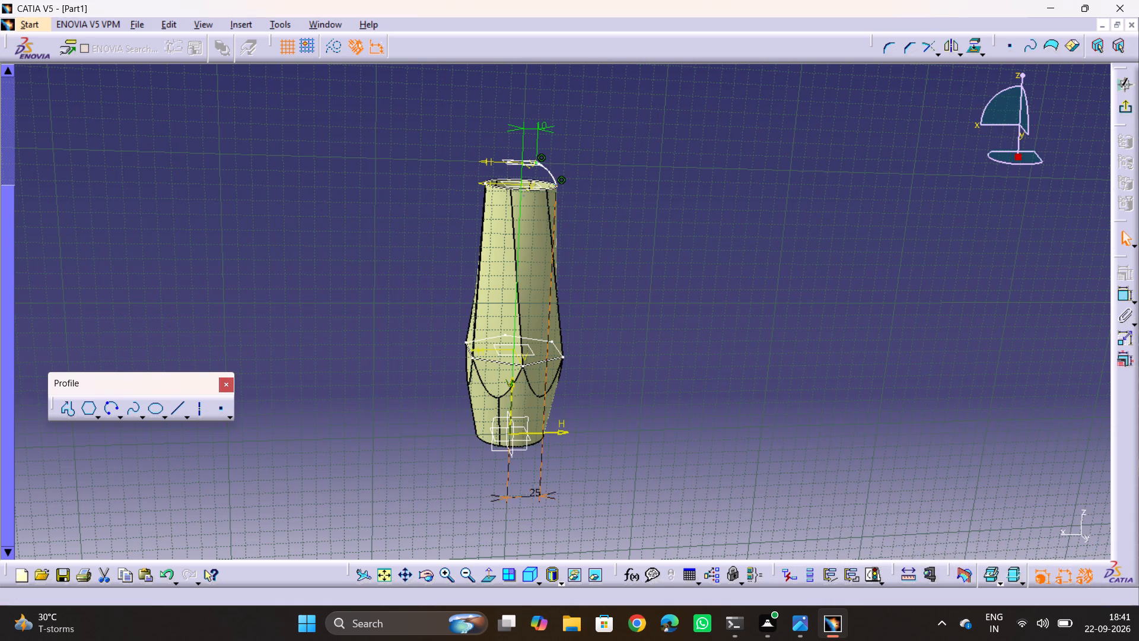
{"action": "left_click", "coordinate": [684, 346]}
Mirror the shoulder arc about the sketch's vertical axis to form the opposite side of the profile.
{"action": "middle_click_drag", "start_coordinate": [571, 205], "coordinate": [574, 210], "text": "ctrl"}
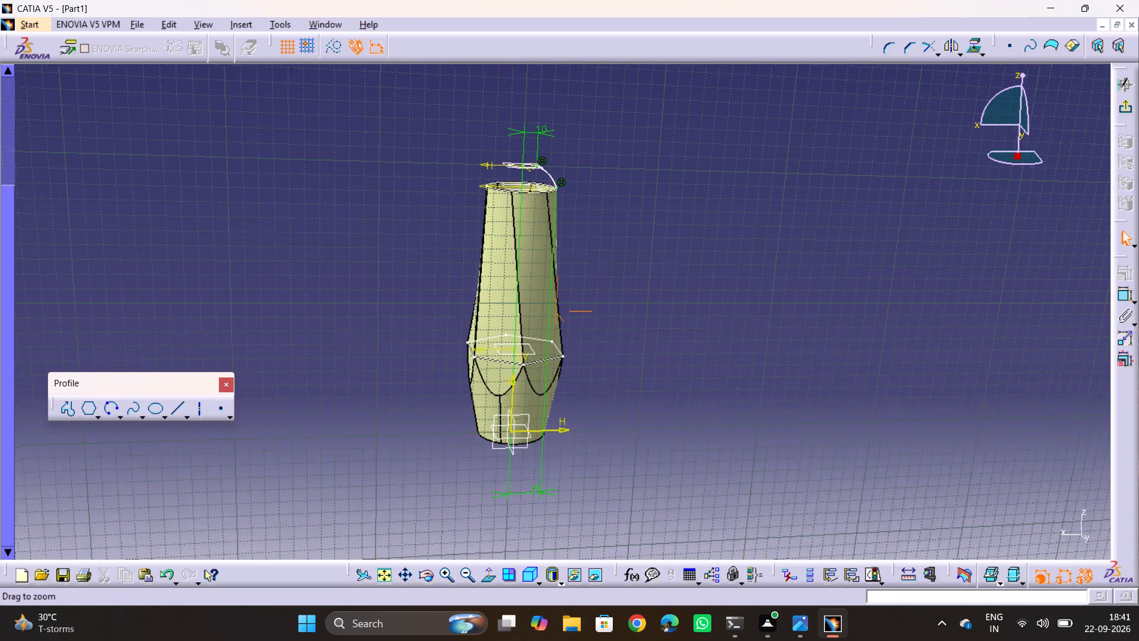
{"action": "middle_click_drag", "start_coordinate": [574, 210], "coordinate": [578, 186], "text": "ctrl"}
{"action": "middle_click_drag", "start_coordinate": [532, 148], "coordinate": [543, 323]}
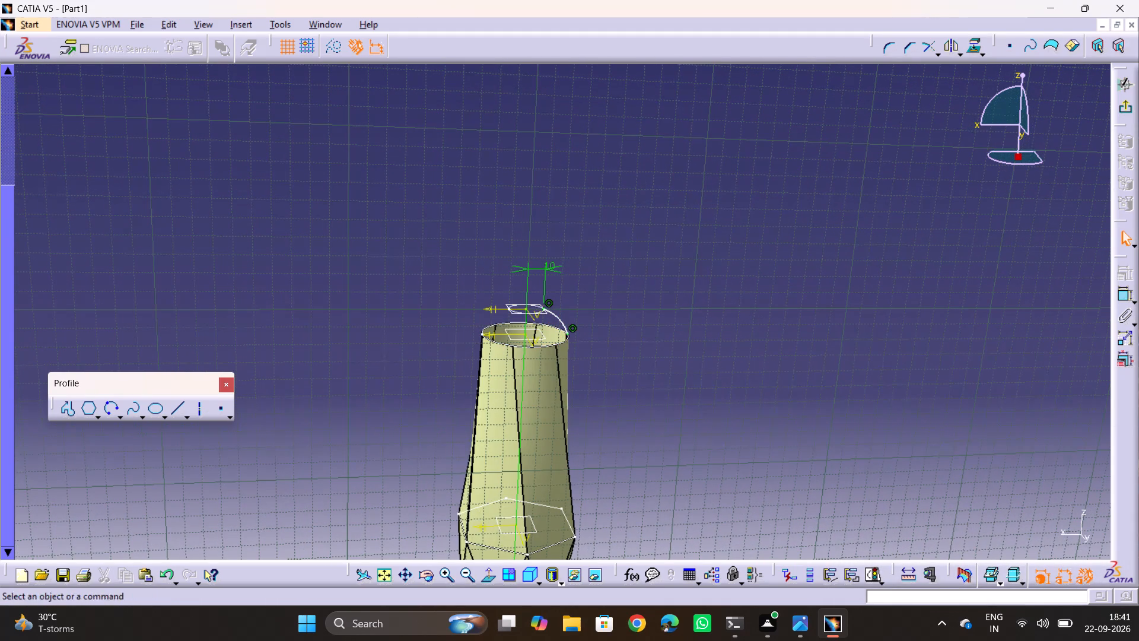
{"action": "middle_click_drag", "start_coordinate": [511, 315], "coordinate": [498, 353]}
{"action": "left_click_drag", "start_coordinate": [510, 316], "coordinate": [498, 353]}
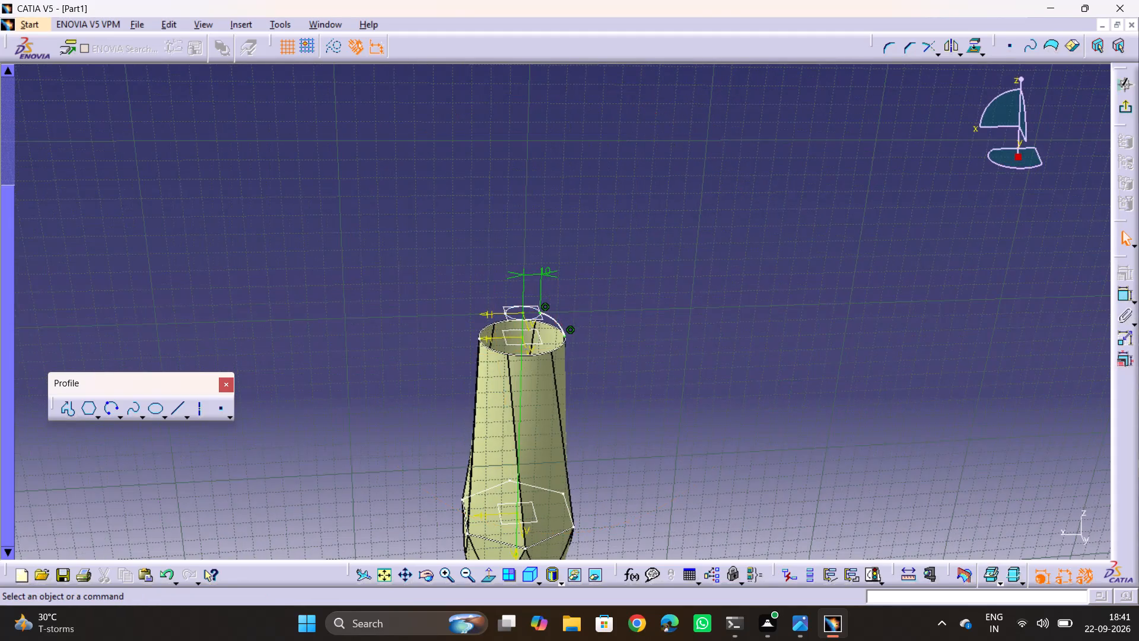
{"action": "middle_click_drag", "start_coordinate": [635, 357], "coordinate": [647, 264]}
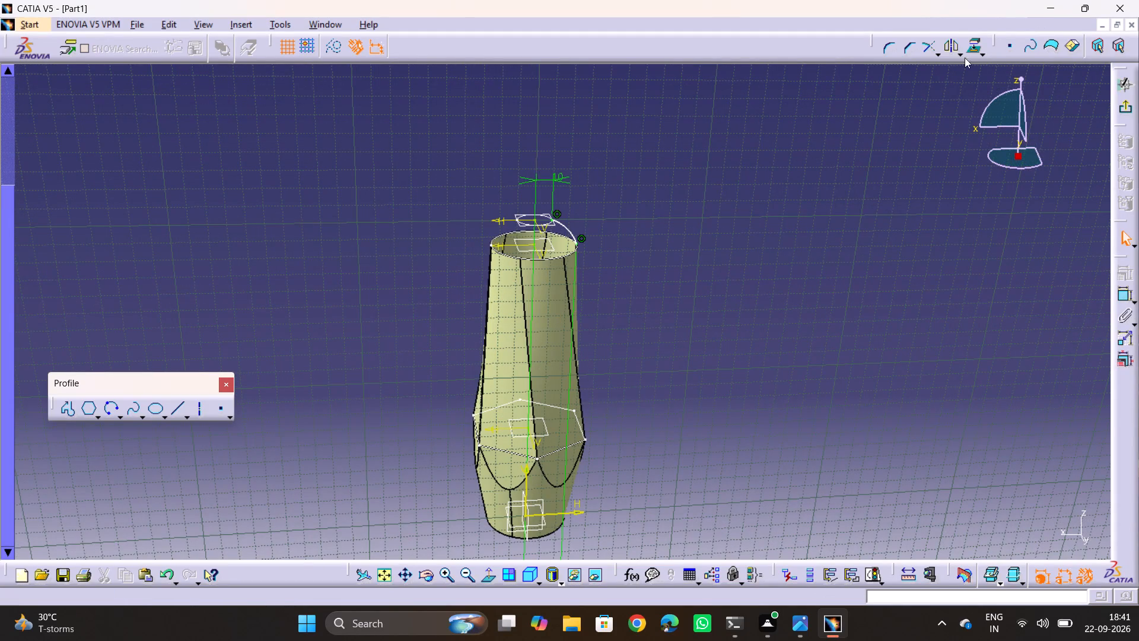
{"action": "left_click", "coordinate": [953, 45]}
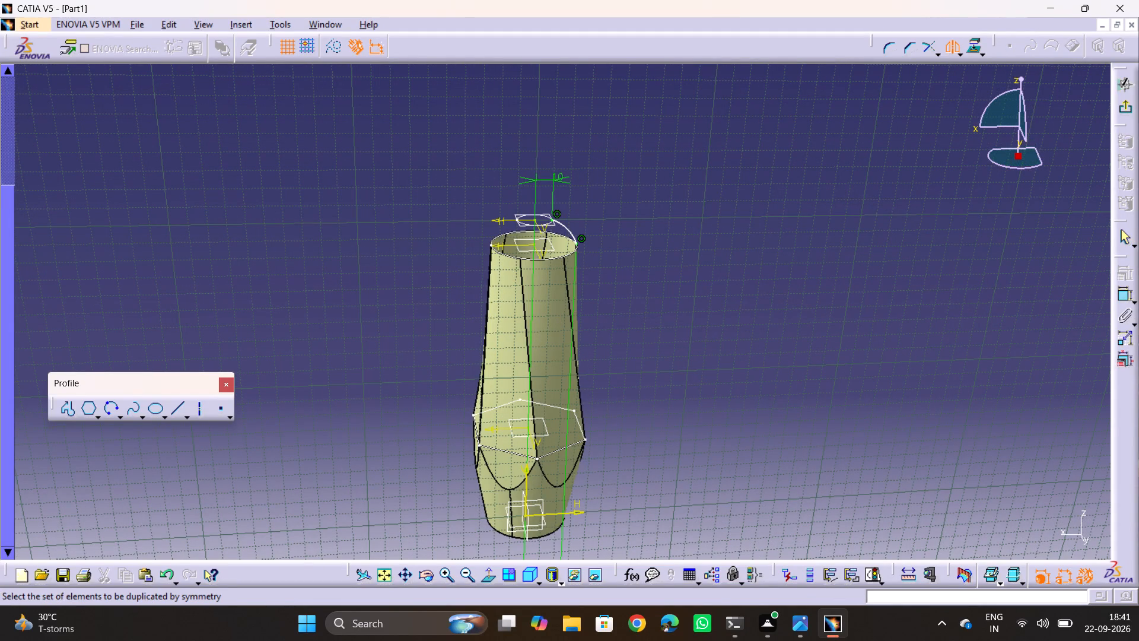
{"action": "left_click", "coordinate": [569, 231]}
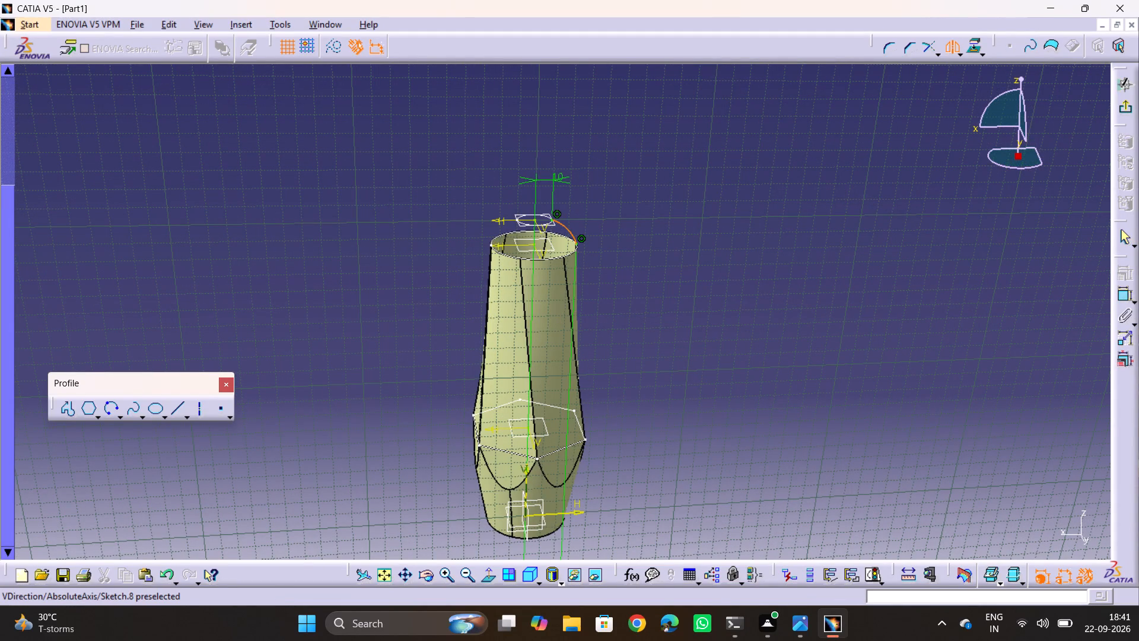
{"action": "left_click", "coordinate": [526, 481]}
{"action": "left_click", "coordinate": [720, 460]}
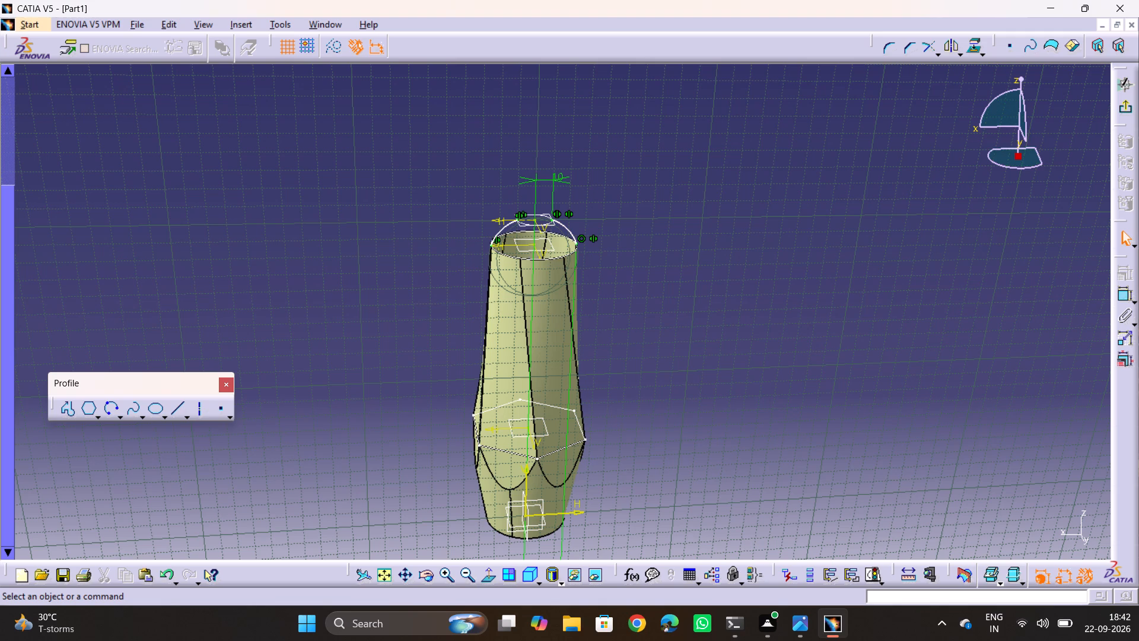
Inspect from several angles where both shoulder arcs meet the upper circle and the body's rim.
{"action": "middle_click_drag", "start_coordinate": [585, 166], "coordinate": [592, 107], "text": "ctrl"}
{"action": "middle_click_drag", "start_coordinate": [567, 242], "coordinate": [565, 217]}
{"action": "middle_click_drag", "start_coordinate": [587, 172], "coordinate": [646, 370]}
{"action": "middle_click_drag", "start_coordinate": [626, 369], "coordinate": [604, 260]}
{"action": "left_click_drag", "start_coordinate": [626, 369], "coordinate": [604, 260]}
{"action": "middle_click_drag", "start_coordinate": [584, 279], "coordinate": [615, 150], "text": "ctrl"}
{"action": "middle_click_drag", "start_coordinate": [615, 289], "coordinate": [594, 151]}
{"action": "scroll", "coordinate": [565, 186], "scroll_direction": "down", "scroll_amount": 1}
{"action": "middle_click_drag", "start_coordinate": [565, 186], "coordinate": [578, 364]}
{"action": "left_click_drag", "start_coordinate": [565, 186], "coordinate": [578, 364]}
{"action": "middle_click_drag", "start_coordinate": [689, 408], "coordinate": [676, 306]}
{"action": "middle_click_drag", "start_coordinate": [861, 332], "coordinate": [851, 306]}
{"action": "left_click_drag", "start_coordinate": [863, 332], "coordinate": [851, 306]}
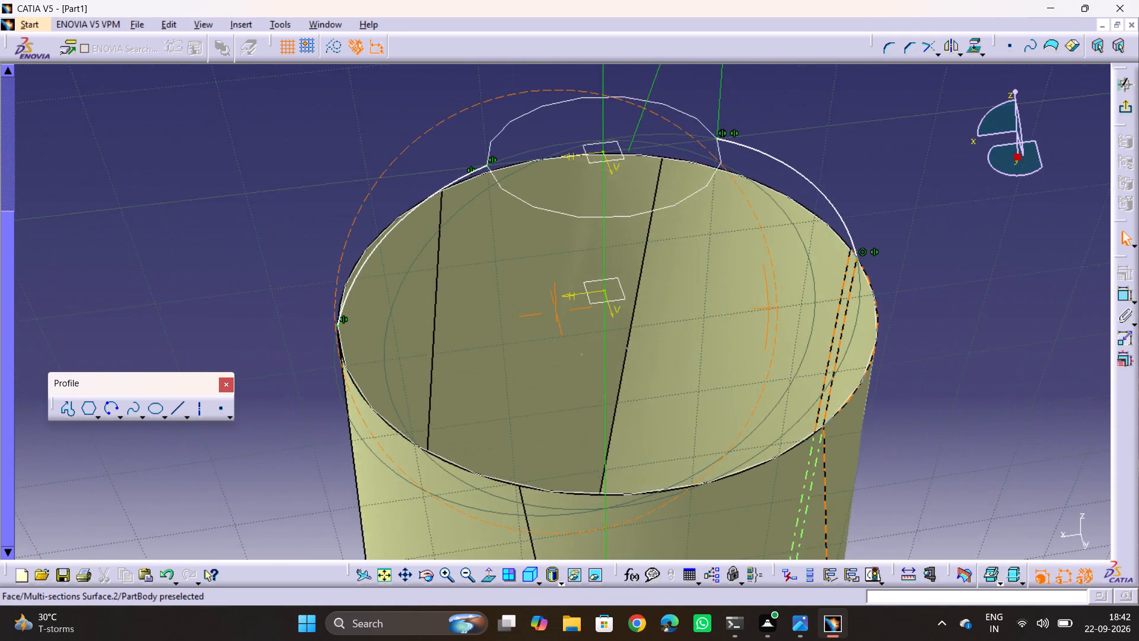
{"action": "middle_click_drag", "start_coordinate": [851, 306], "coordinate": [844, 286]}
{"action": "left_click_drag", "start_coordinate": [851, 306], "coordinate": [844, 286]}
{"action": "left_click", "coordinate": [1016, 303]}
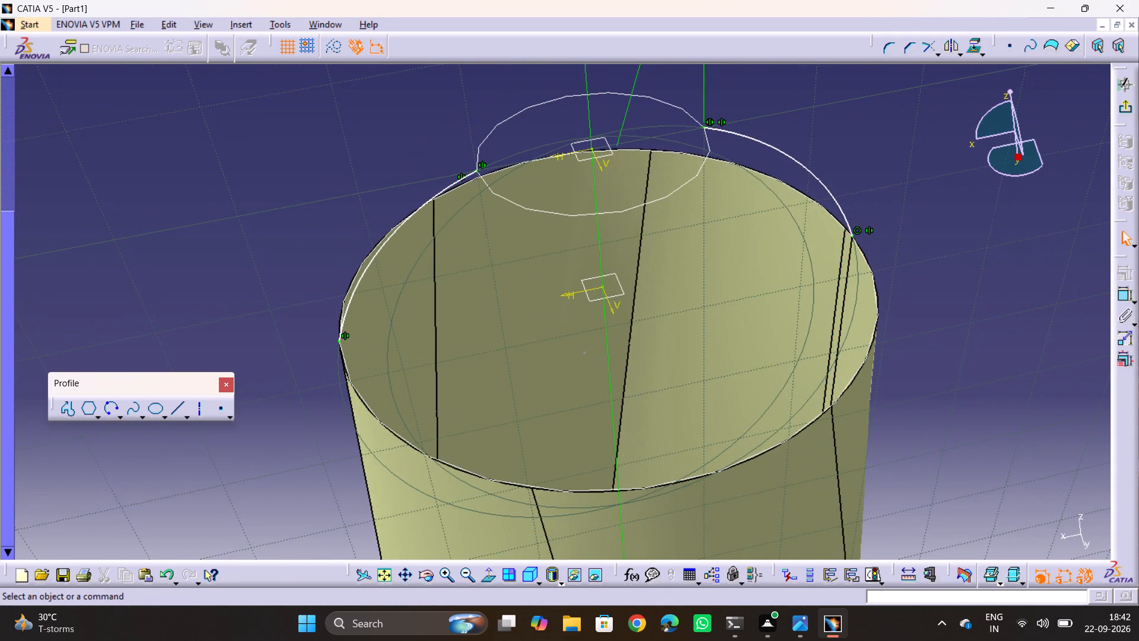
Exit the shoulder profile sketch and return to the 3D surface model.
{"action": "left_click", "coordinate": [1133, 107]}
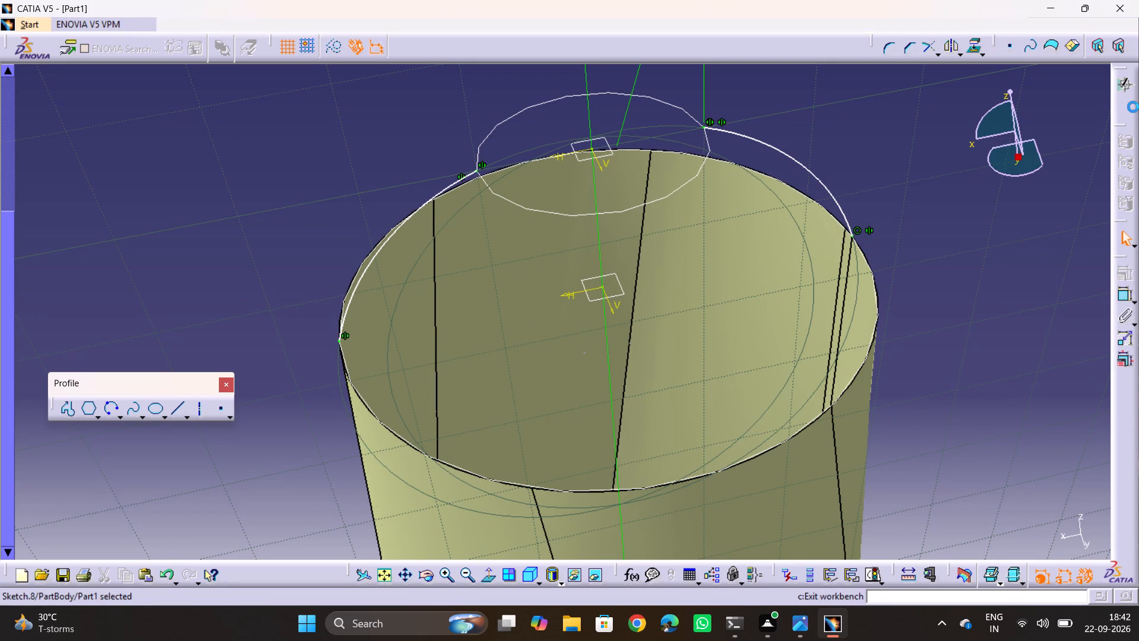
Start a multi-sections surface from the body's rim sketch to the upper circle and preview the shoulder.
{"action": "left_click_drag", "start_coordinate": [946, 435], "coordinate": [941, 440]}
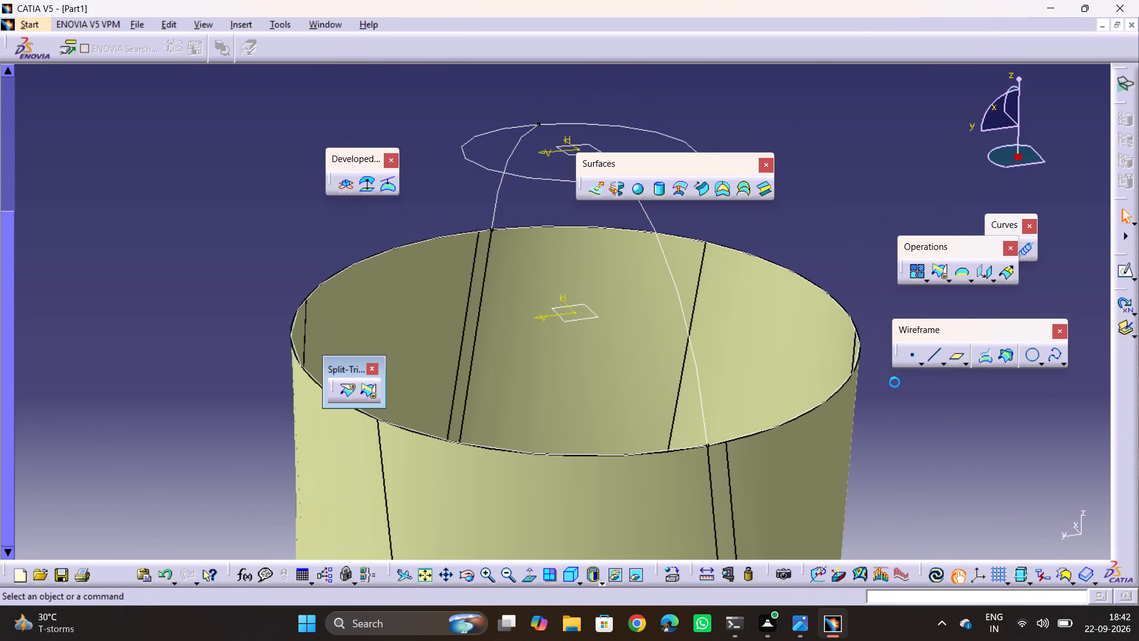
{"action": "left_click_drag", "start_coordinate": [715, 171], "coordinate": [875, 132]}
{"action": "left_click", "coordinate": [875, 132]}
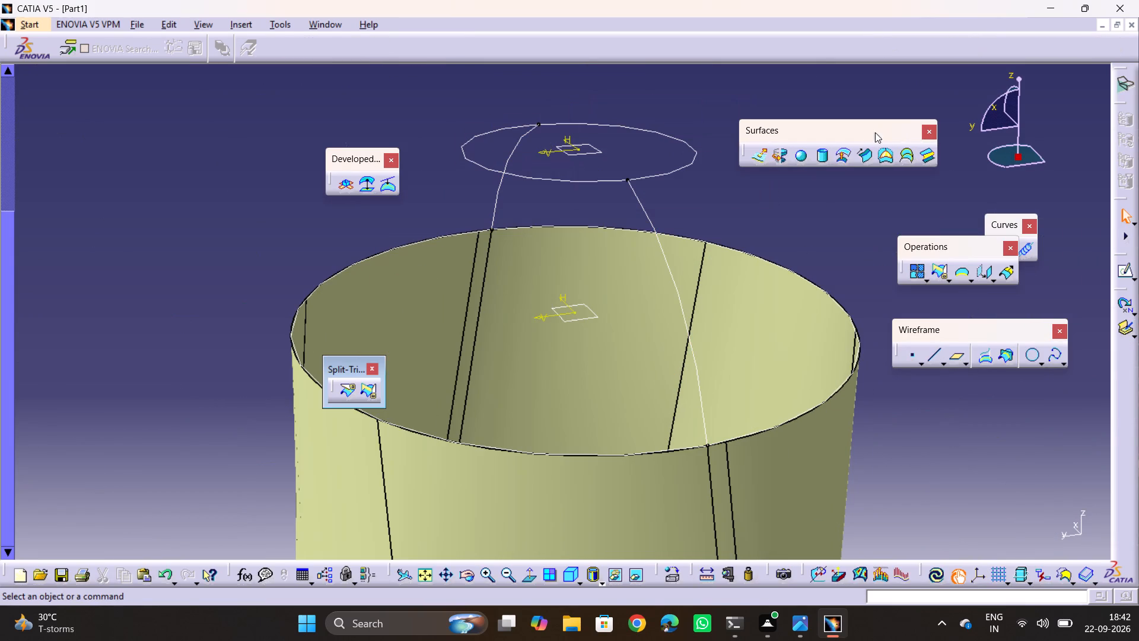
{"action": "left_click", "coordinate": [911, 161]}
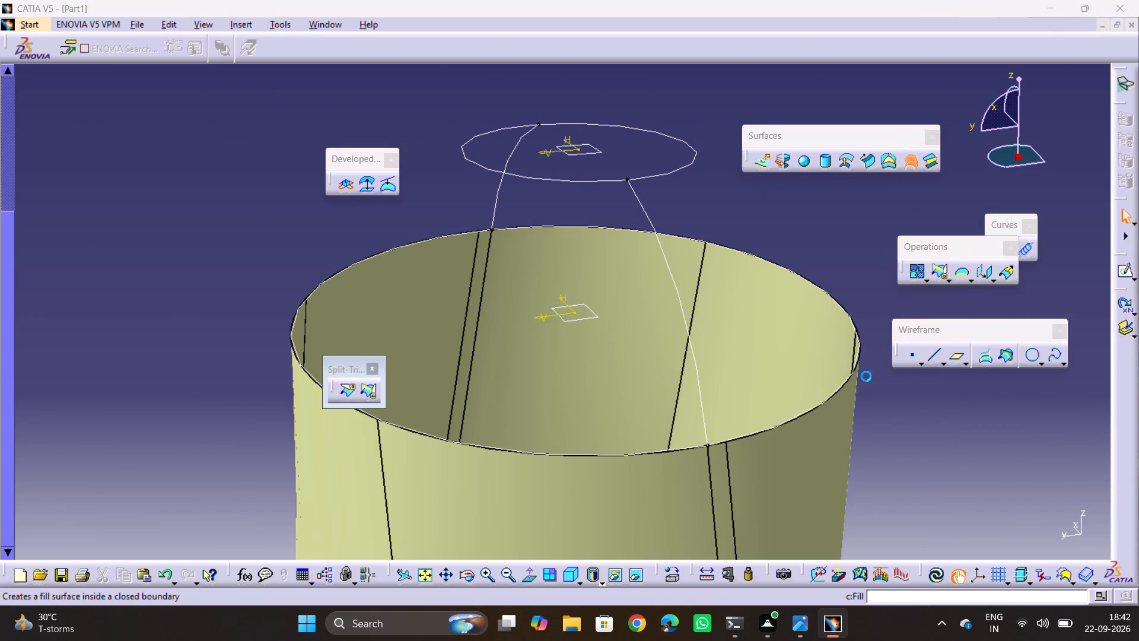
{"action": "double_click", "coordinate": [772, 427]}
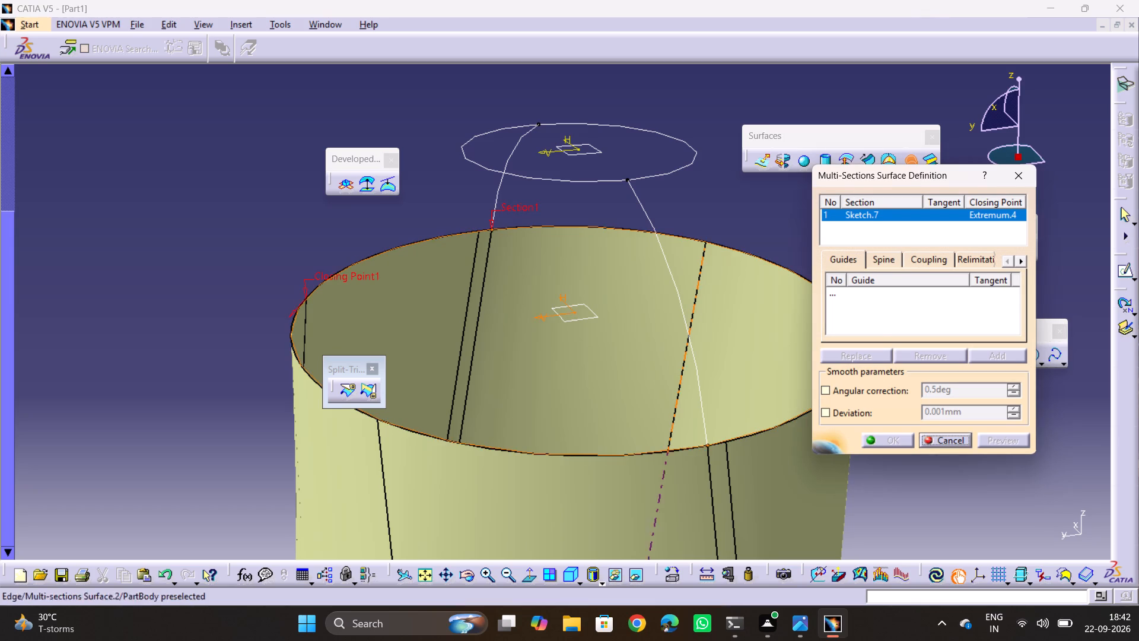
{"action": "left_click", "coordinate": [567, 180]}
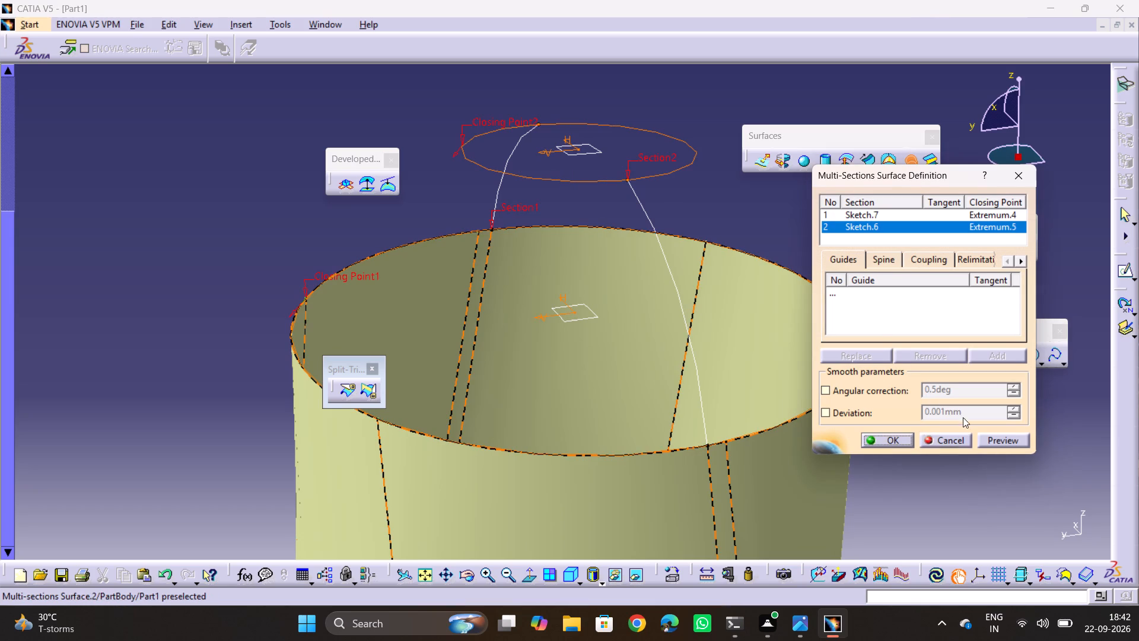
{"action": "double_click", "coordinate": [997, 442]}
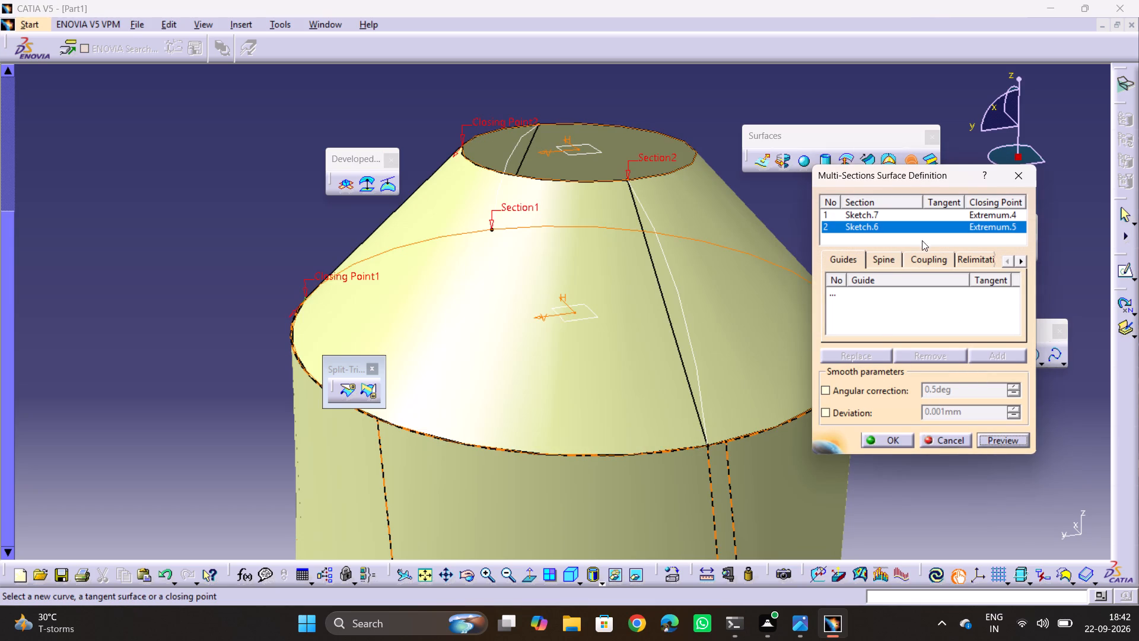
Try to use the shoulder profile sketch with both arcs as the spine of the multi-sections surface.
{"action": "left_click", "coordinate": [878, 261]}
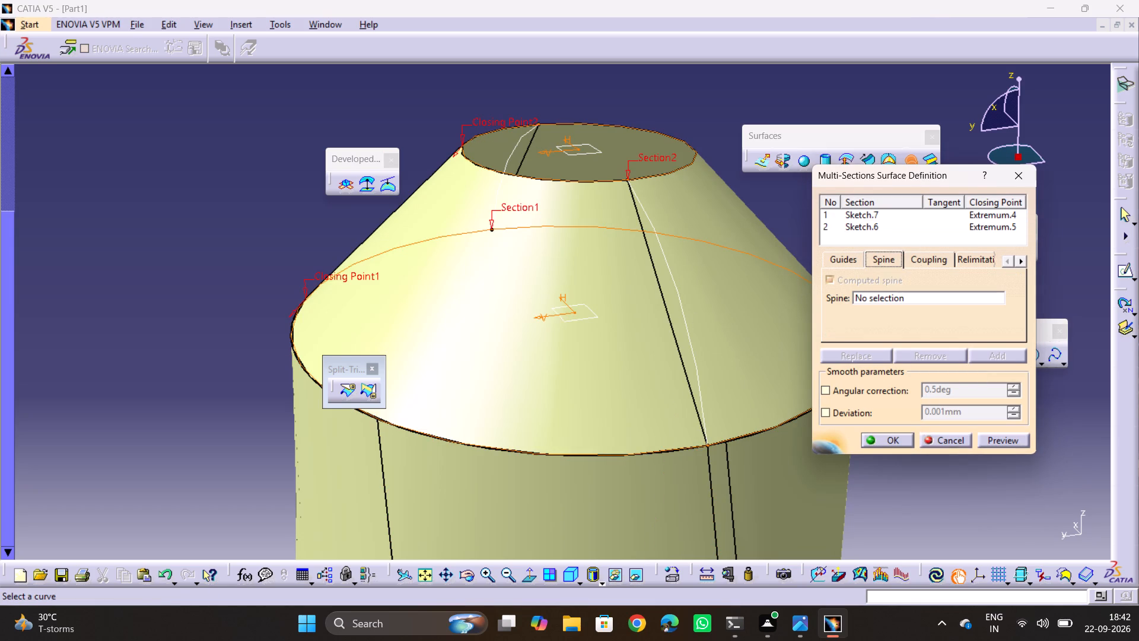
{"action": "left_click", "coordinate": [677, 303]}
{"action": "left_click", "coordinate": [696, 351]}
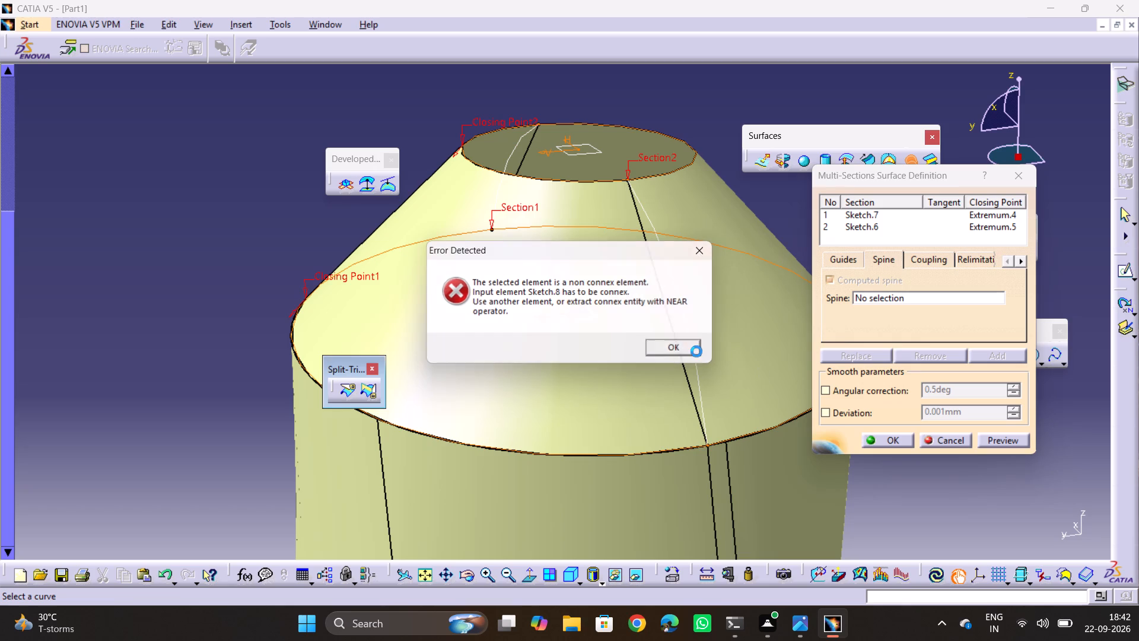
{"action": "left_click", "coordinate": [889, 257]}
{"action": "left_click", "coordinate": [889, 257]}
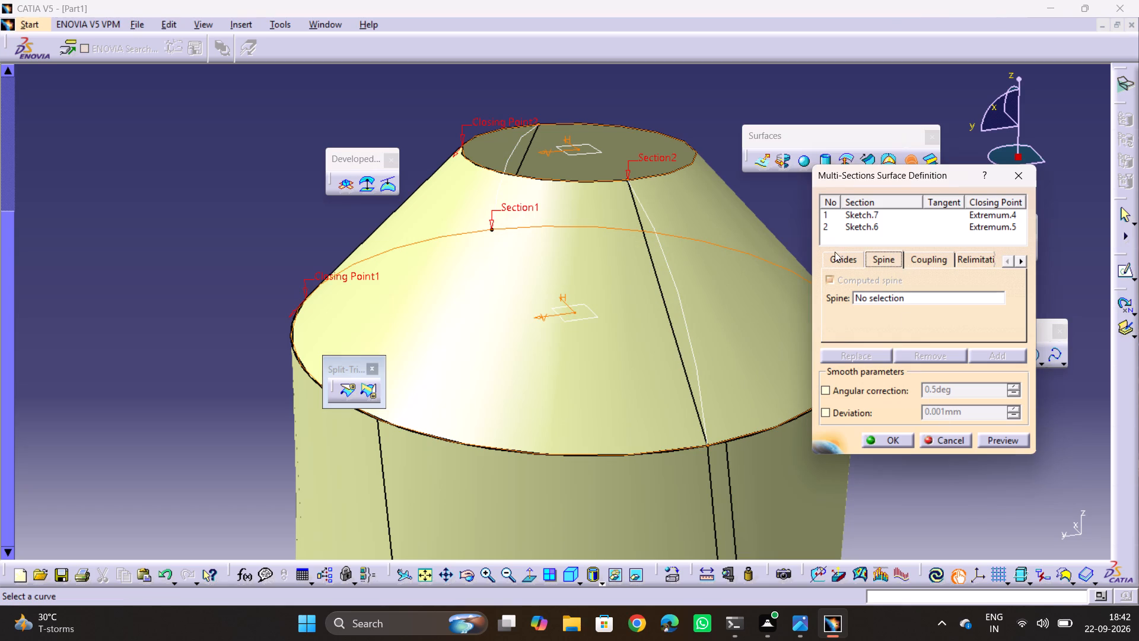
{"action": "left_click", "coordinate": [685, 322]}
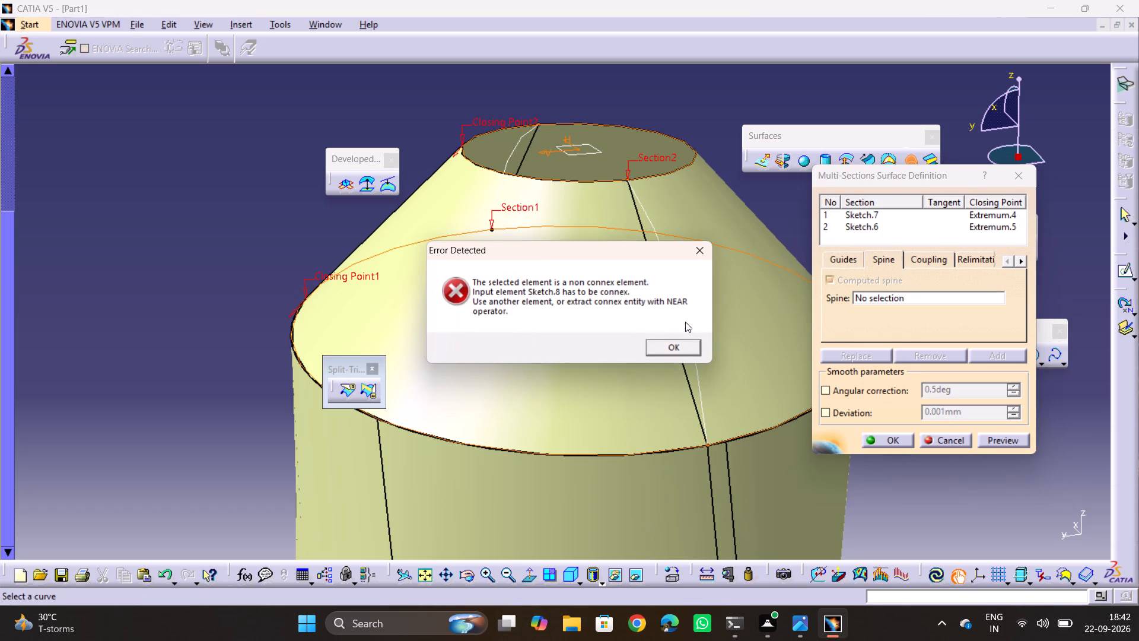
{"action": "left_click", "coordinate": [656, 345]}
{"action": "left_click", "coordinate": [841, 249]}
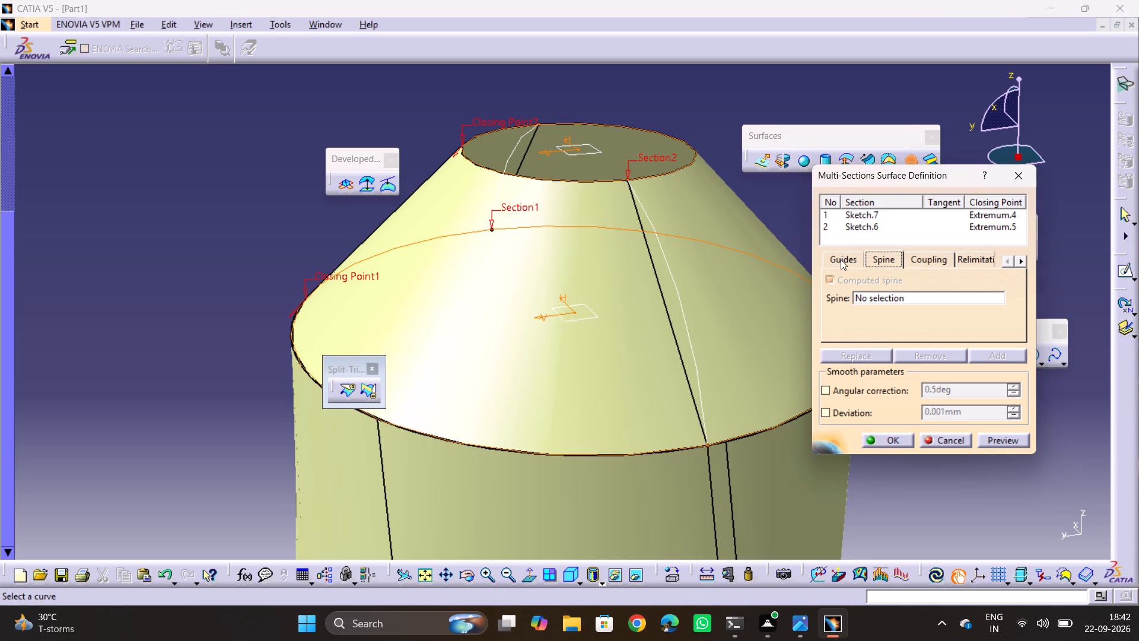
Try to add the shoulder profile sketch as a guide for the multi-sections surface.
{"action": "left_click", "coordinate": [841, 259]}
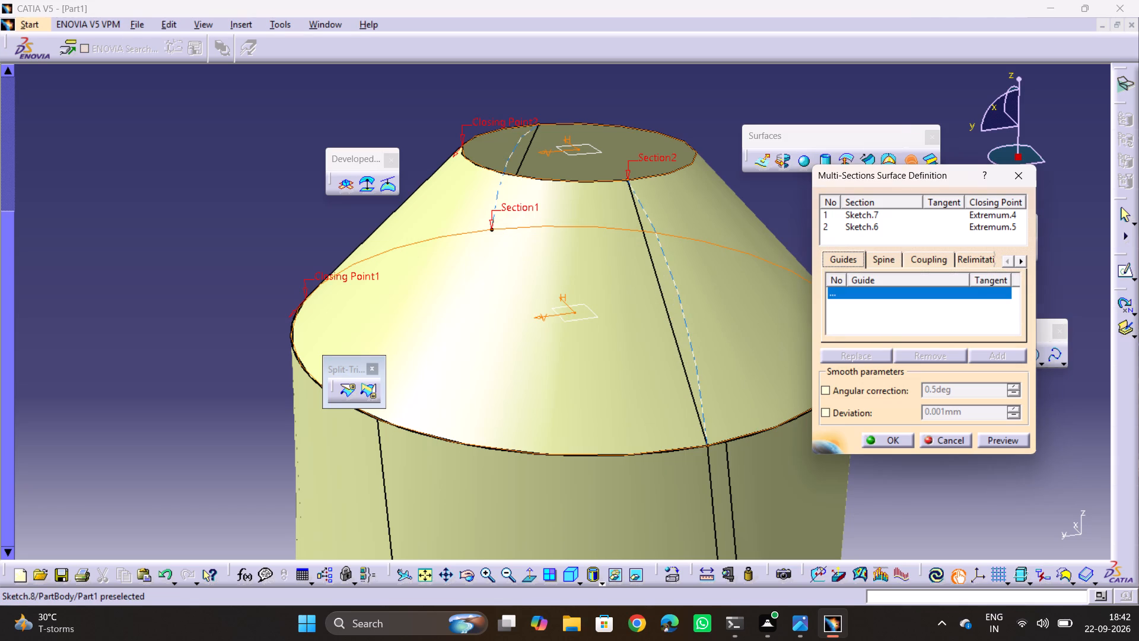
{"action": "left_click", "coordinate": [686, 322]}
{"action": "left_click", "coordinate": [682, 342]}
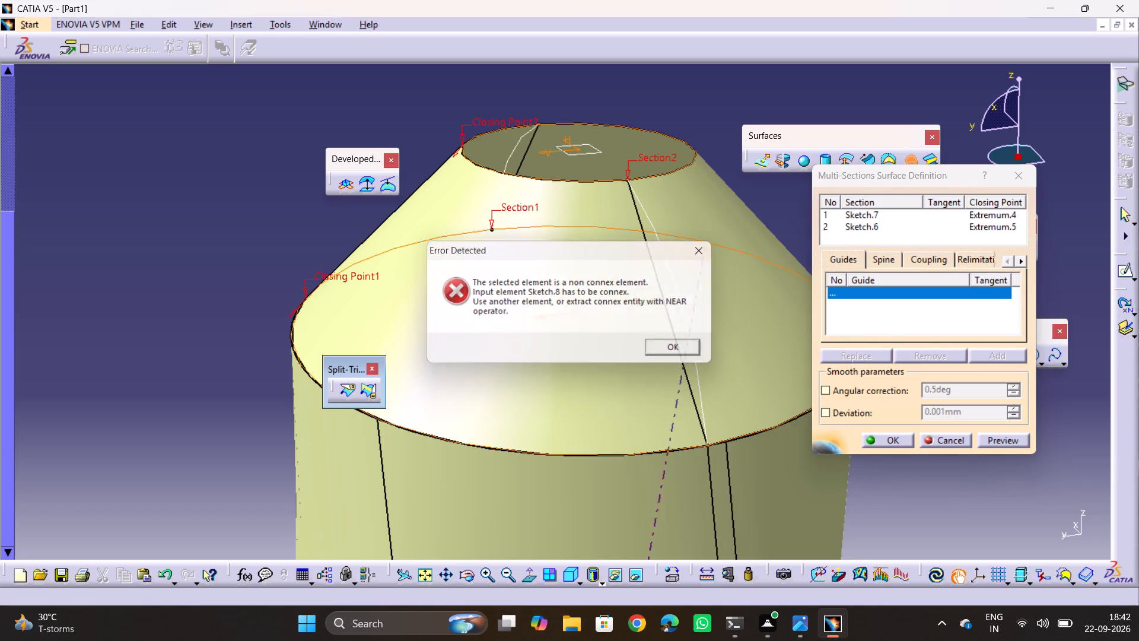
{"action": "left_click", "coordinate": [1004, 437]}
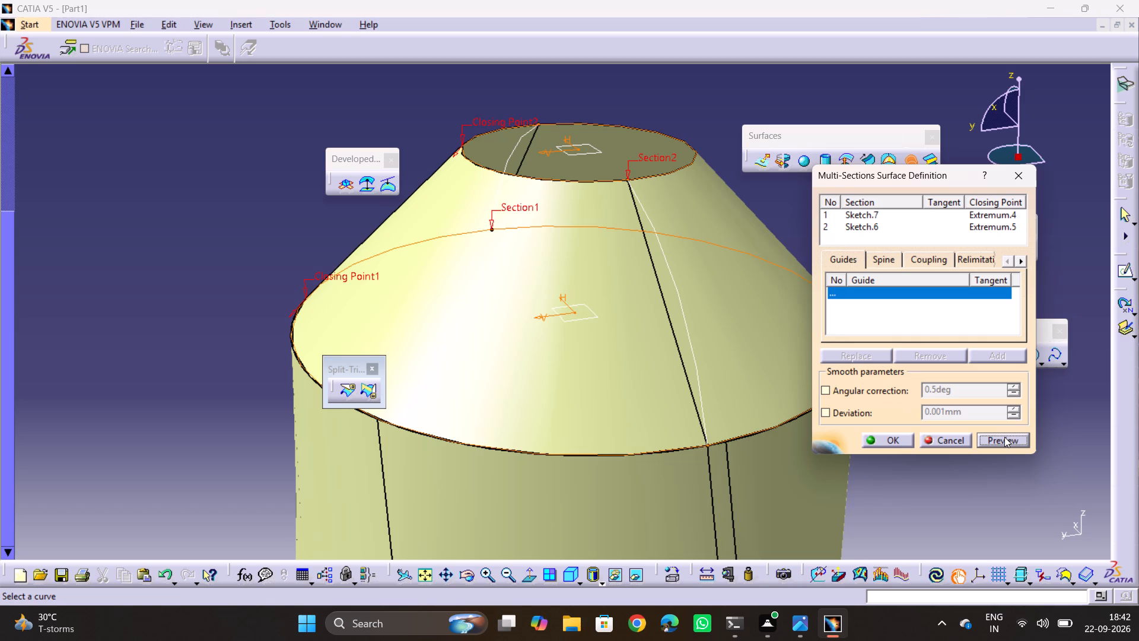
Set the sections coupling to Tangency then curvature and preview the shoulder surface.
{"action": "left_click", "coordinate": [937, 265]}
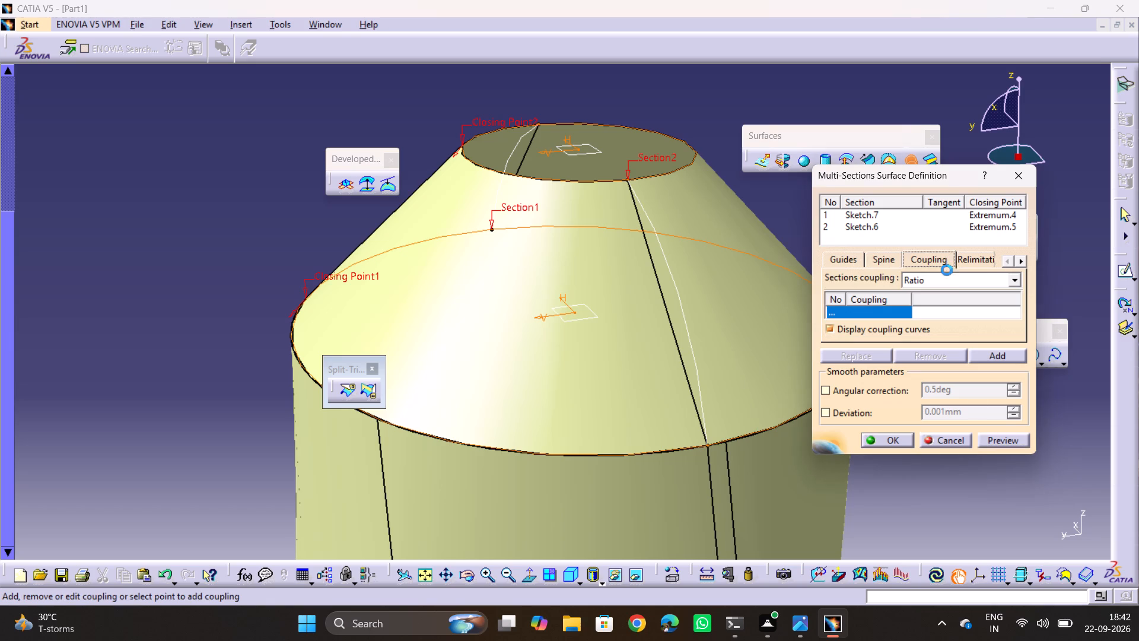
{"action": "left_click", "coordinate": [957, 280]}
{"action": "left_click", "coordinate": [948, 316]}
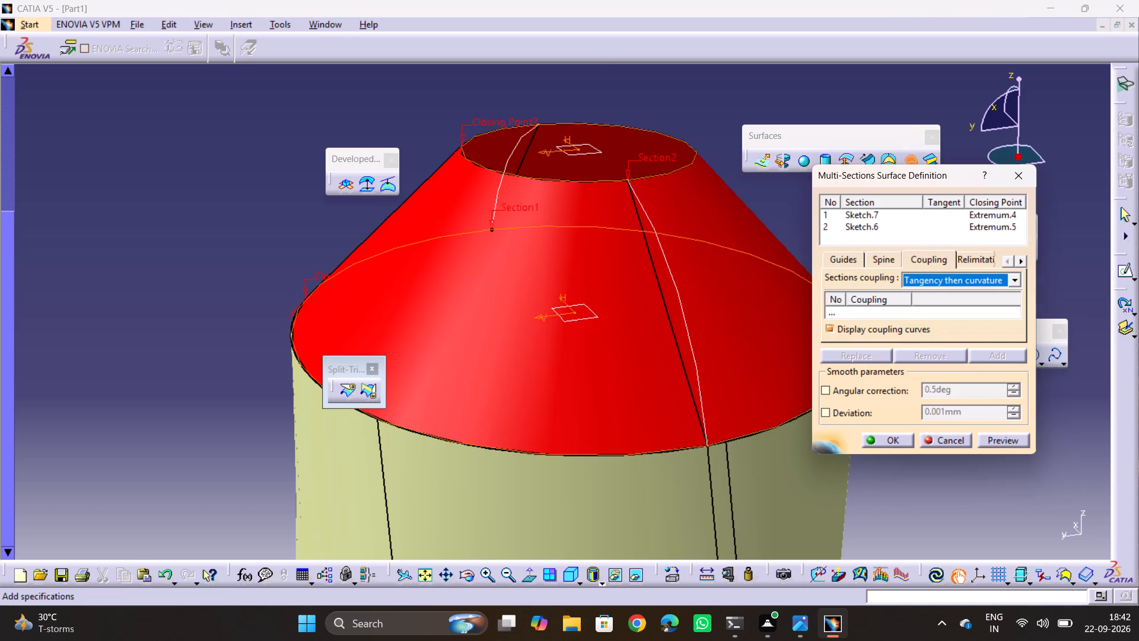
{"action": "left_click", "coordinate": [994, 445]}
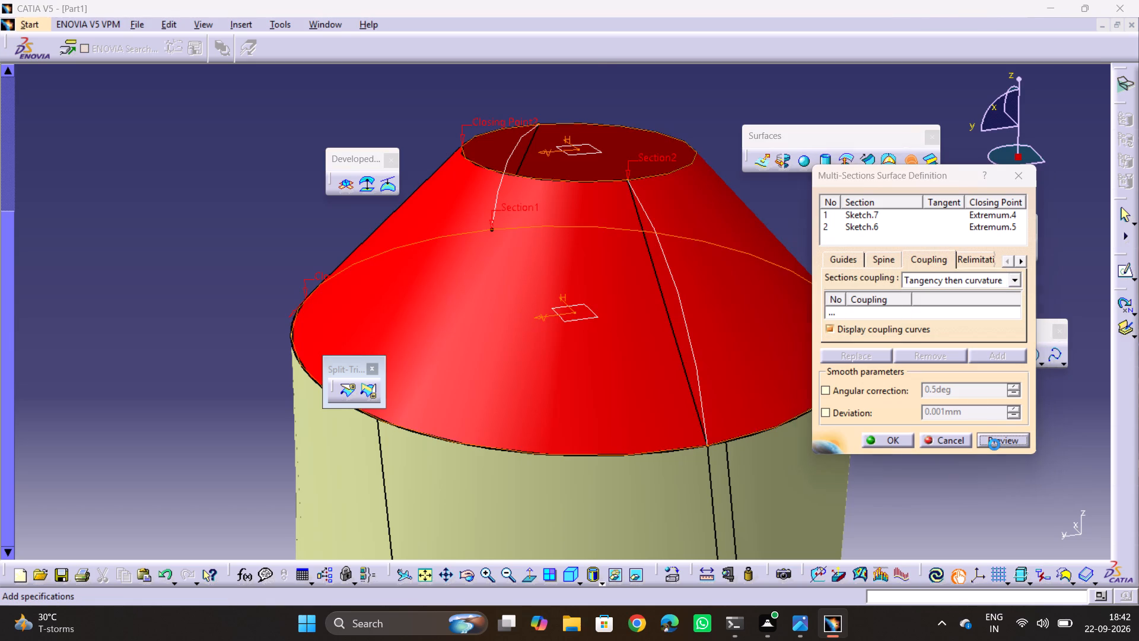
Examine from several angles how the previewed shoulder surface compares with the profile arcs.
{"action": "scroll", "coordinate": [615, 388], "scroll_direction": "down", "scroll_amount": 1}
{"action": "middle_click_drag", "start_coordinate": [615, 387], "coordinate": [603, 380]}
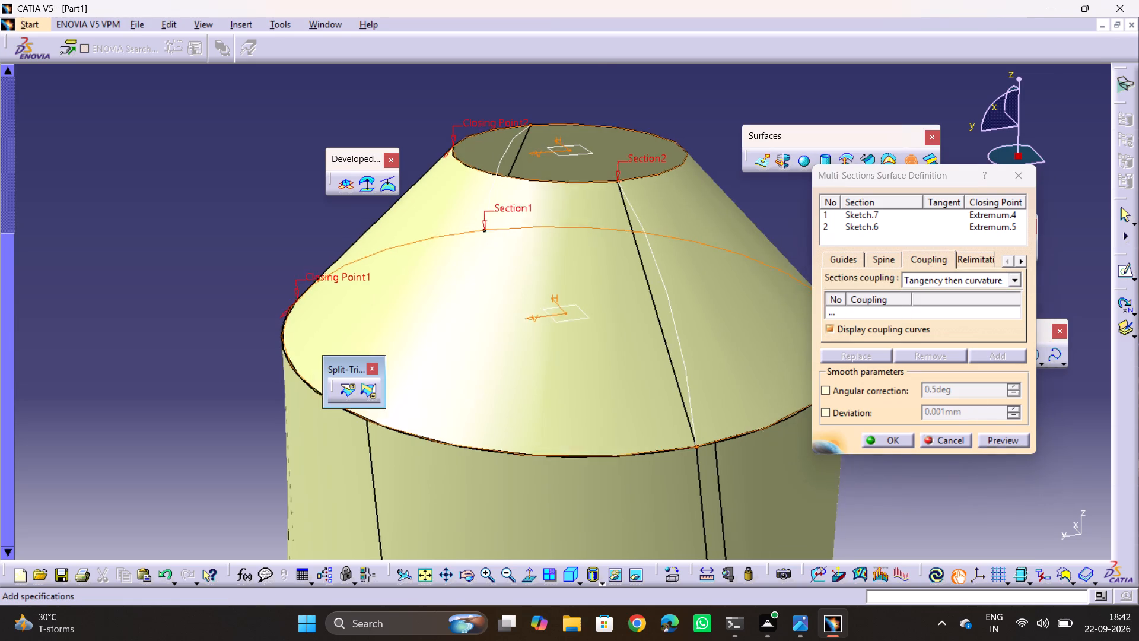
{"action": "left_click_drag", "start_coordinate": [623, 353], "coordinate": [726, 334]}
{"action": "middle_click_drag", "start_coordinate": [603, 380], "coordinate": [721, 334]}
{"action": "scroll", "coordinate": [722, 334], "scroll_direction": "up", "scroll_amount": 1}
{"action": "middle_click_drag", "start_coordinate": [673, 286], "coordinate": [670, 320], "text": "ctrl"}
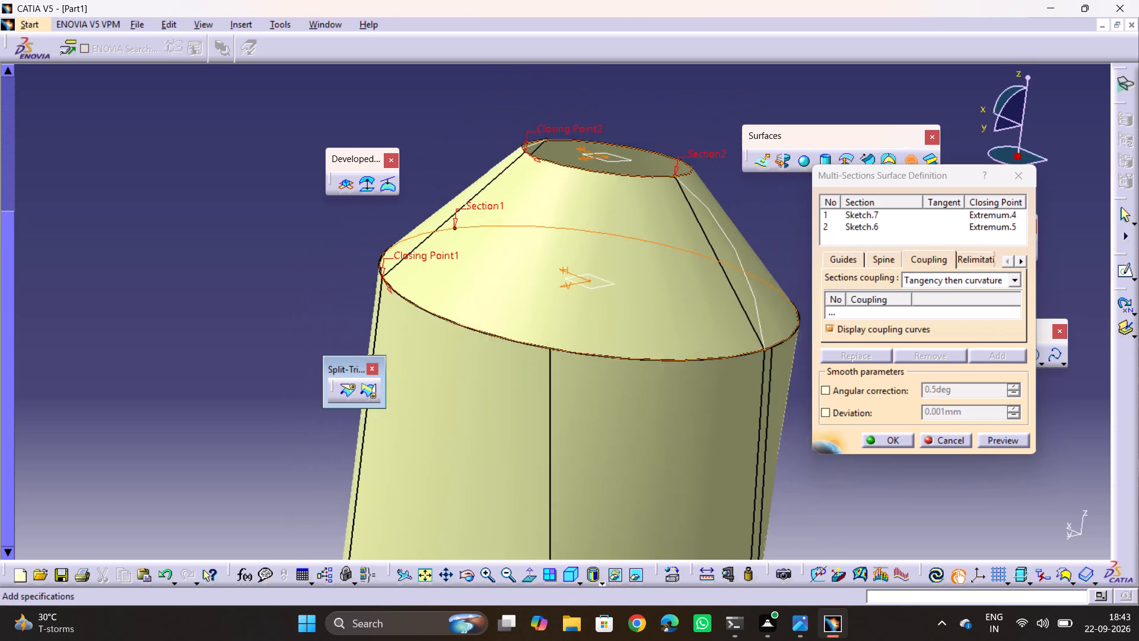
{"action": "middle_click_drag", "start_coordinate": [670, 320], "coordinate": [644, 258], "text": "ctrl"}
{"action": "middle_click_drag", "start_coordinate": [675, 223], "coordinate": [643, 287], "text": "ctrl"}
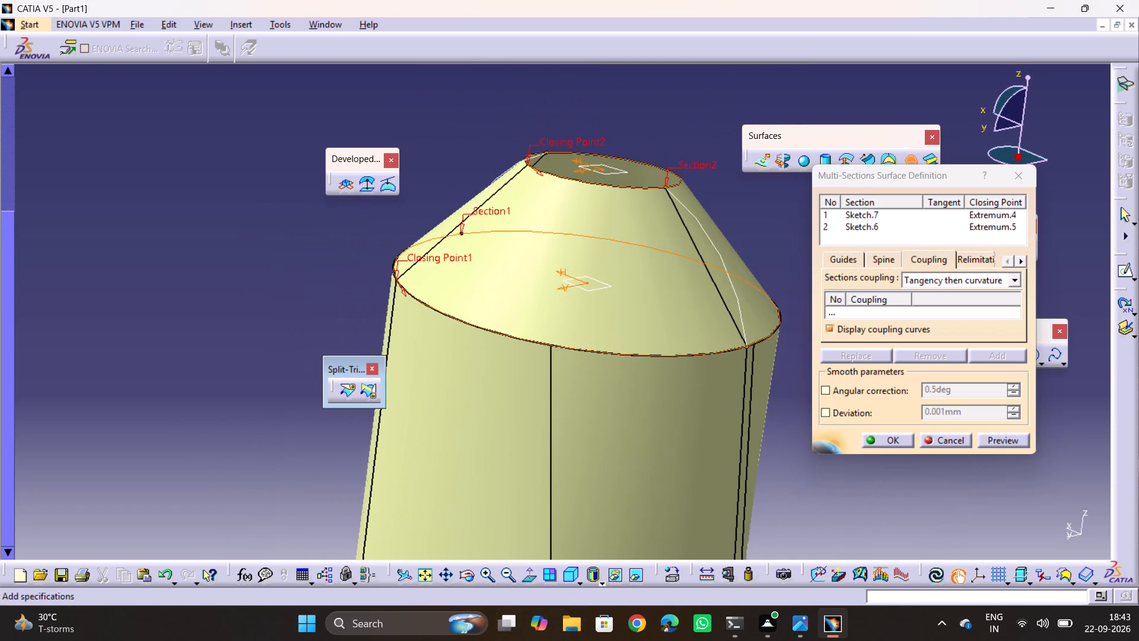
{"action": "middle_click_drag", "start_coordinate": [700, 224], "coordinate": [695, 229]}
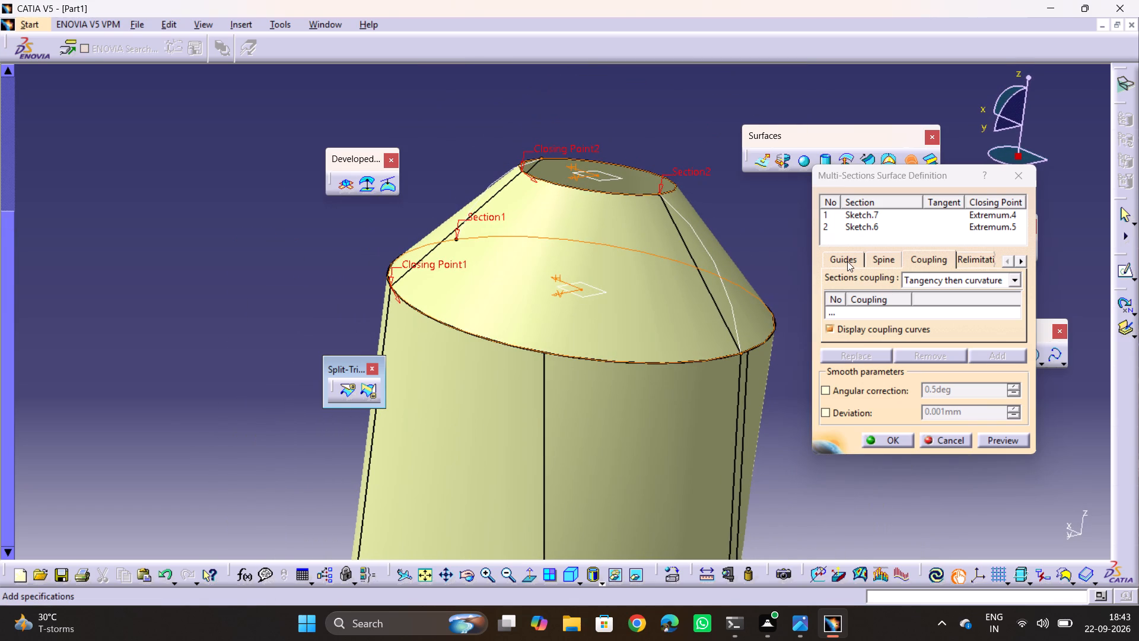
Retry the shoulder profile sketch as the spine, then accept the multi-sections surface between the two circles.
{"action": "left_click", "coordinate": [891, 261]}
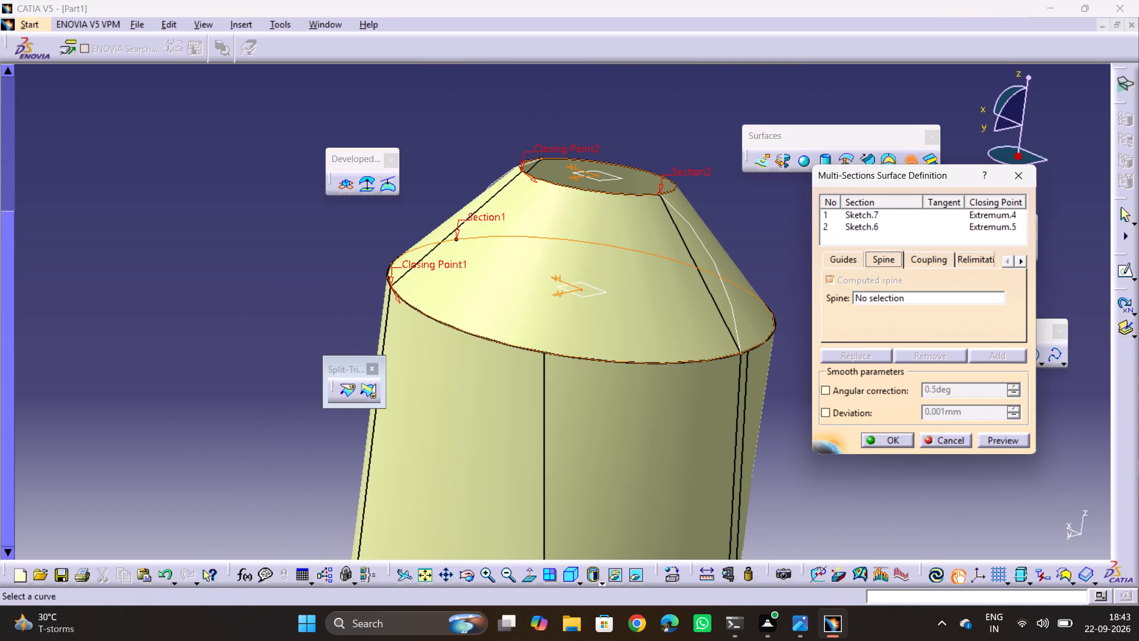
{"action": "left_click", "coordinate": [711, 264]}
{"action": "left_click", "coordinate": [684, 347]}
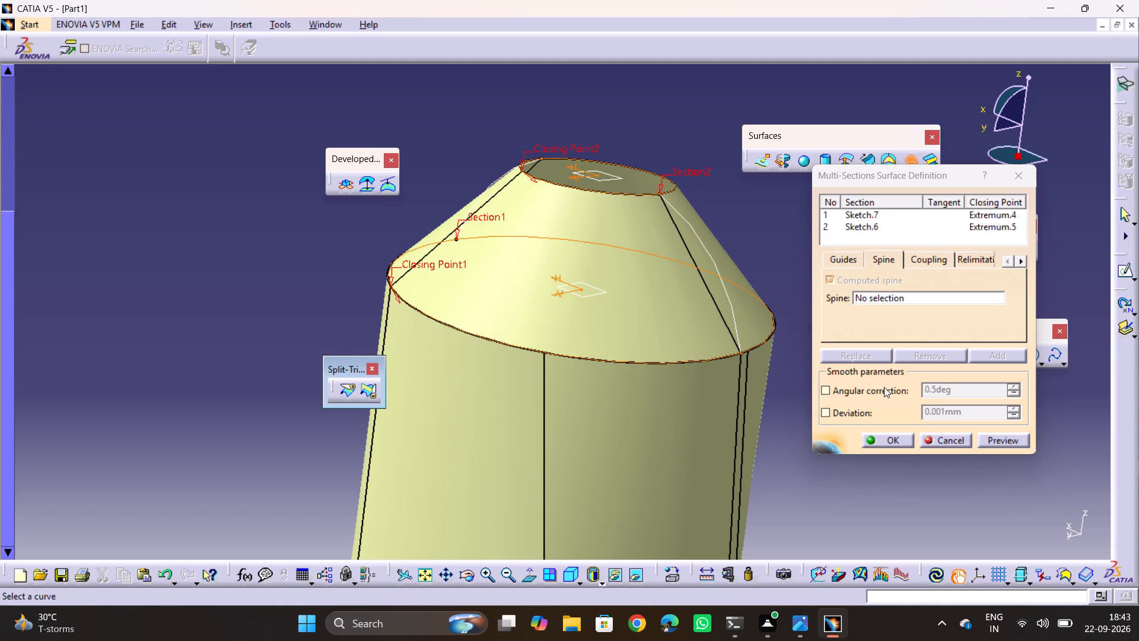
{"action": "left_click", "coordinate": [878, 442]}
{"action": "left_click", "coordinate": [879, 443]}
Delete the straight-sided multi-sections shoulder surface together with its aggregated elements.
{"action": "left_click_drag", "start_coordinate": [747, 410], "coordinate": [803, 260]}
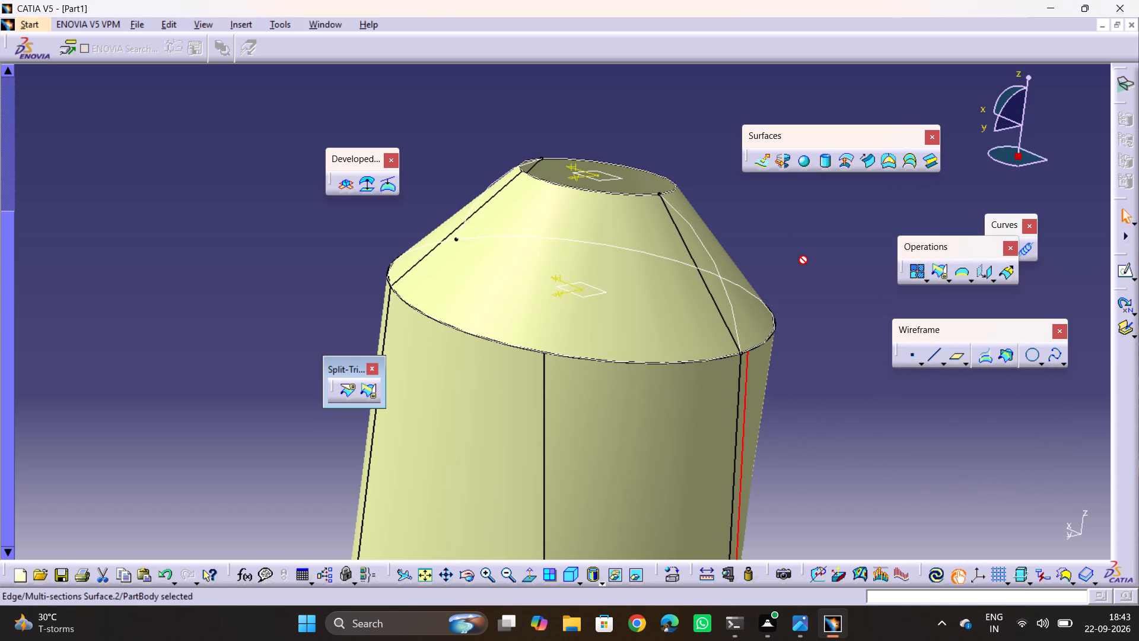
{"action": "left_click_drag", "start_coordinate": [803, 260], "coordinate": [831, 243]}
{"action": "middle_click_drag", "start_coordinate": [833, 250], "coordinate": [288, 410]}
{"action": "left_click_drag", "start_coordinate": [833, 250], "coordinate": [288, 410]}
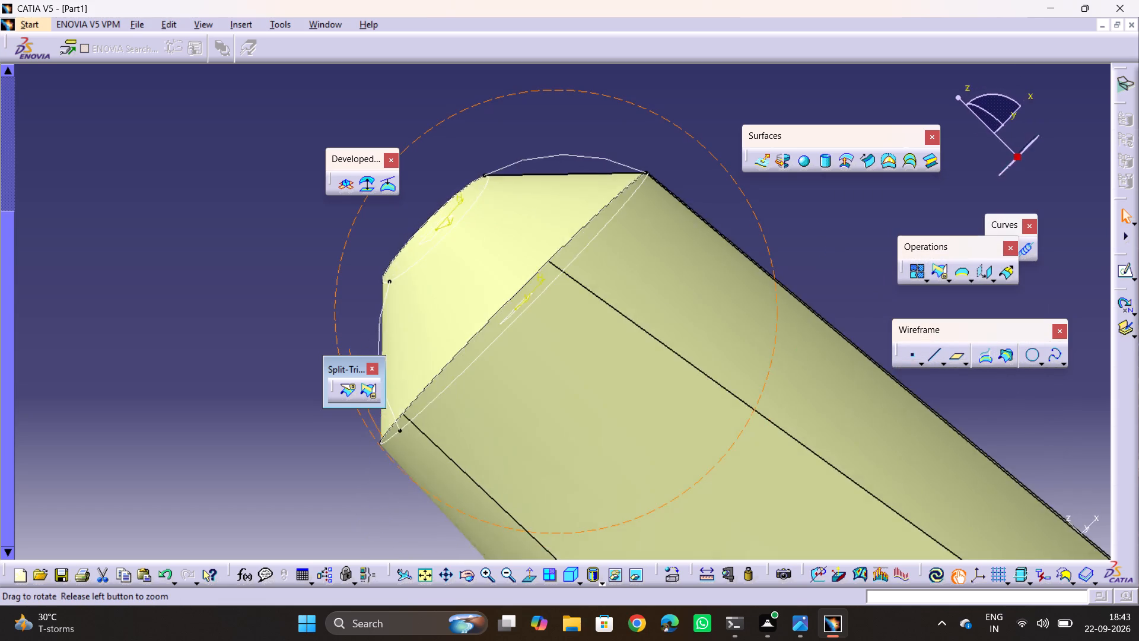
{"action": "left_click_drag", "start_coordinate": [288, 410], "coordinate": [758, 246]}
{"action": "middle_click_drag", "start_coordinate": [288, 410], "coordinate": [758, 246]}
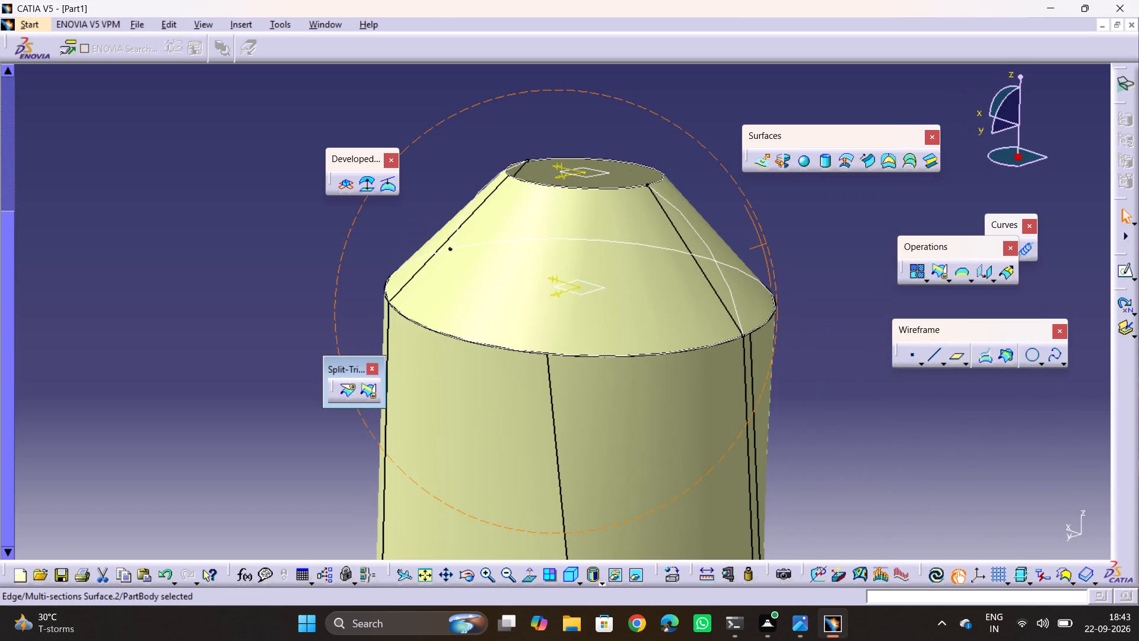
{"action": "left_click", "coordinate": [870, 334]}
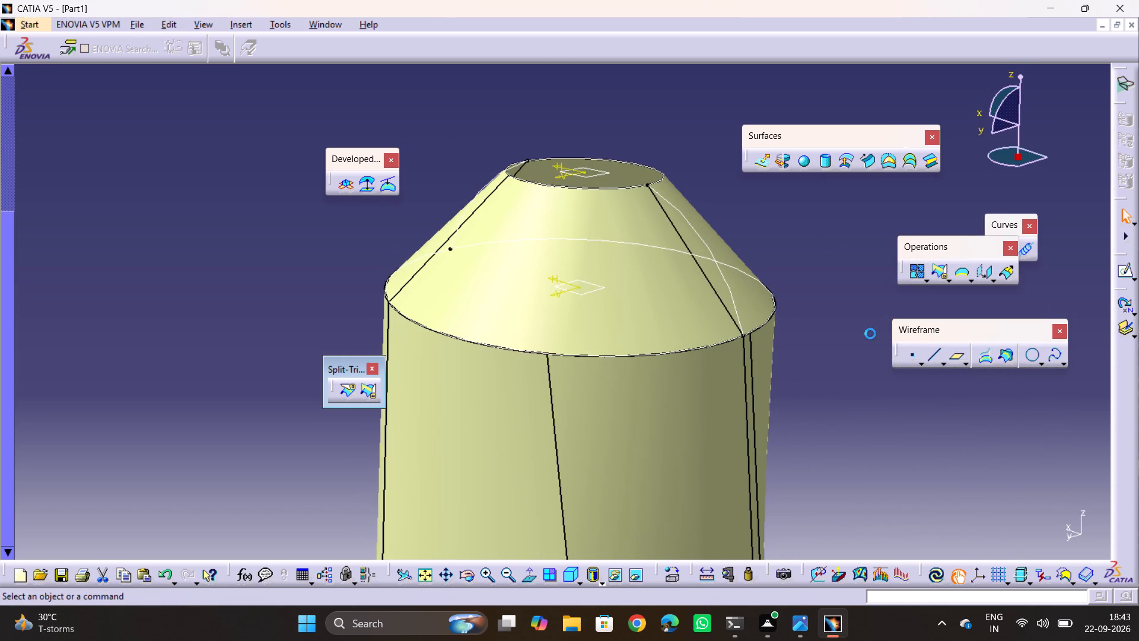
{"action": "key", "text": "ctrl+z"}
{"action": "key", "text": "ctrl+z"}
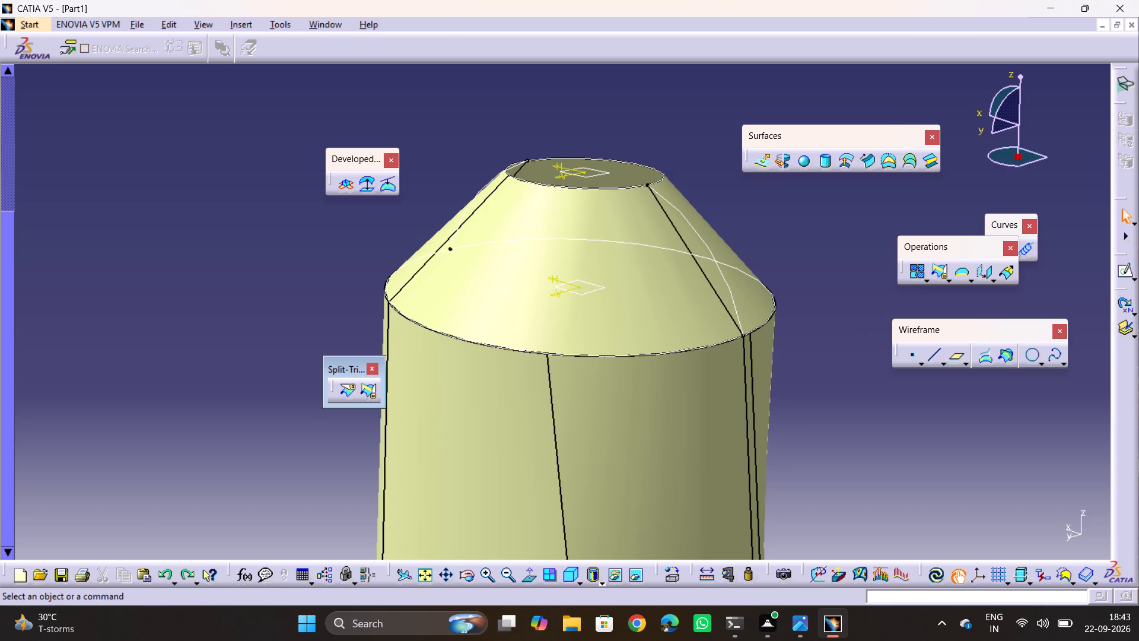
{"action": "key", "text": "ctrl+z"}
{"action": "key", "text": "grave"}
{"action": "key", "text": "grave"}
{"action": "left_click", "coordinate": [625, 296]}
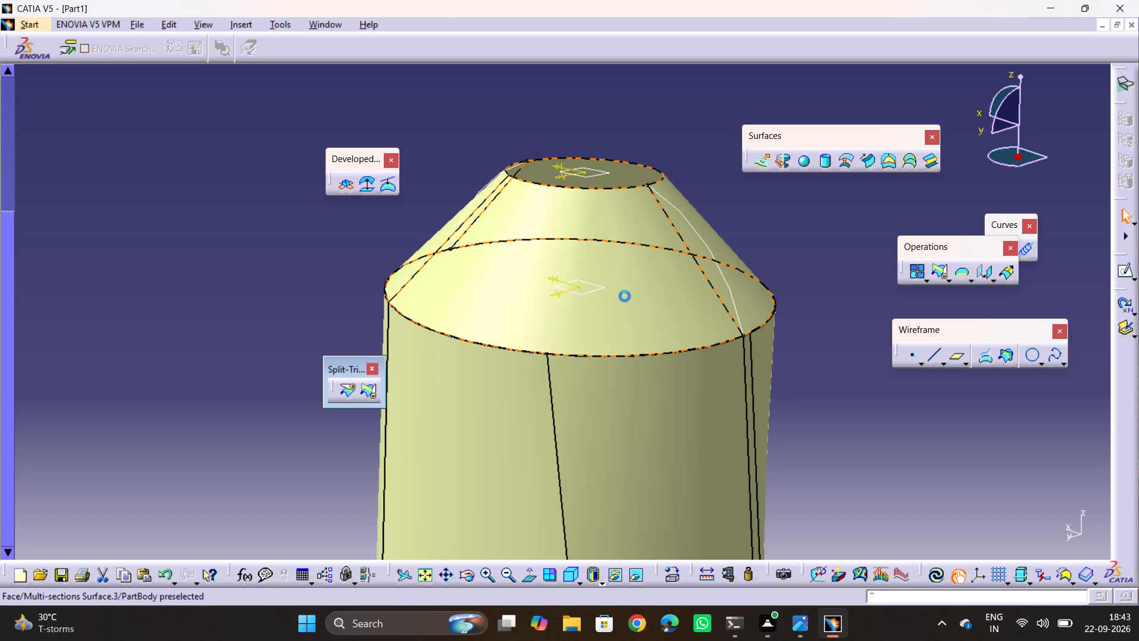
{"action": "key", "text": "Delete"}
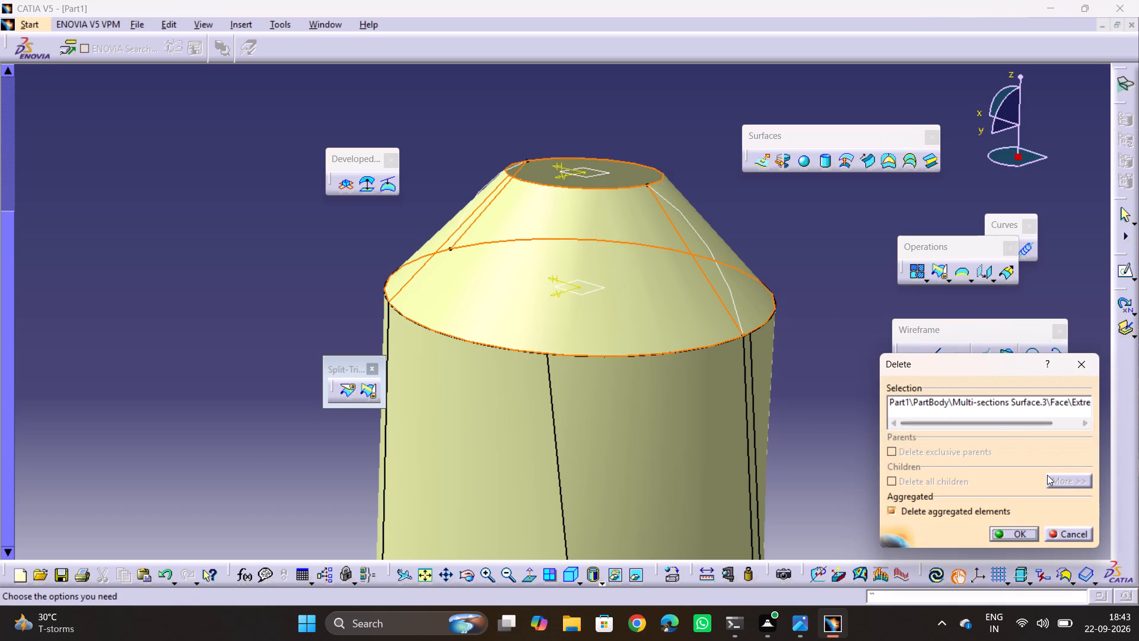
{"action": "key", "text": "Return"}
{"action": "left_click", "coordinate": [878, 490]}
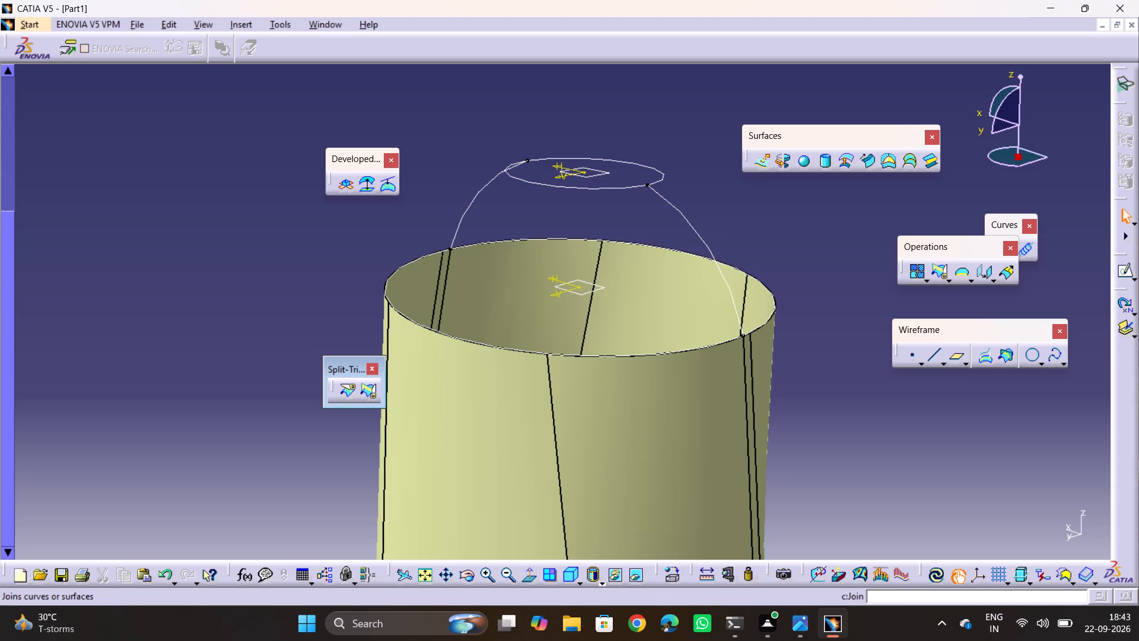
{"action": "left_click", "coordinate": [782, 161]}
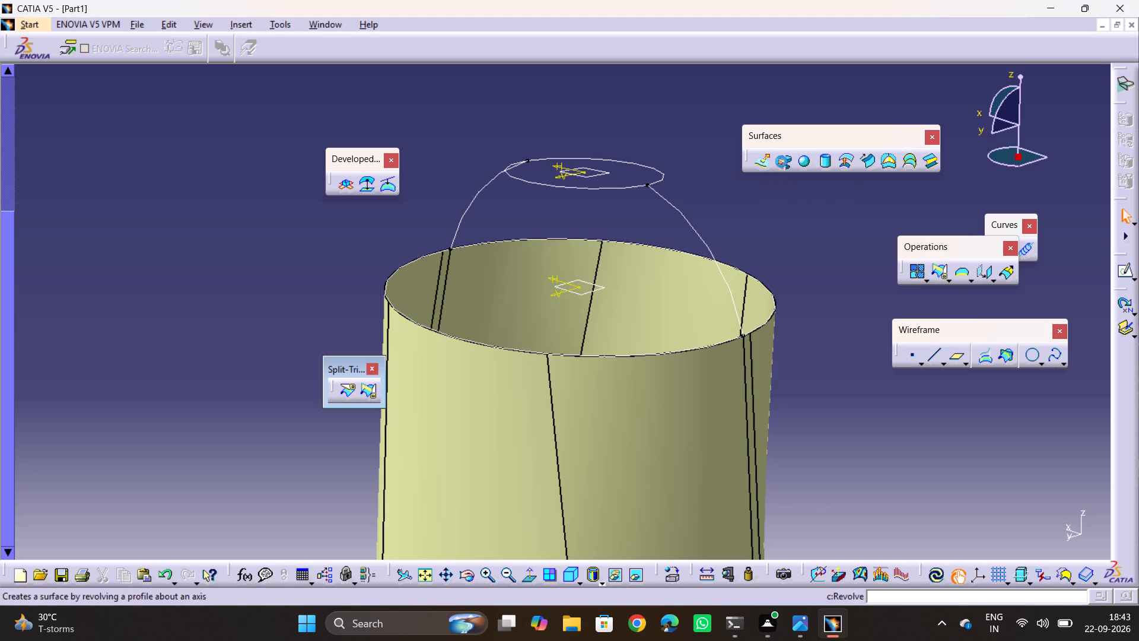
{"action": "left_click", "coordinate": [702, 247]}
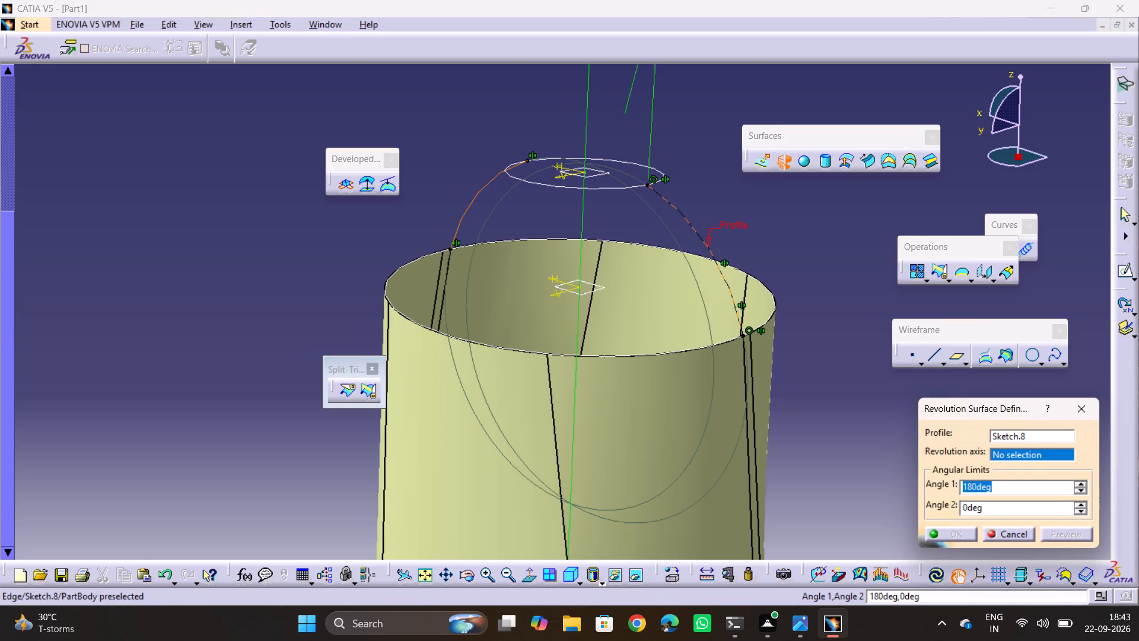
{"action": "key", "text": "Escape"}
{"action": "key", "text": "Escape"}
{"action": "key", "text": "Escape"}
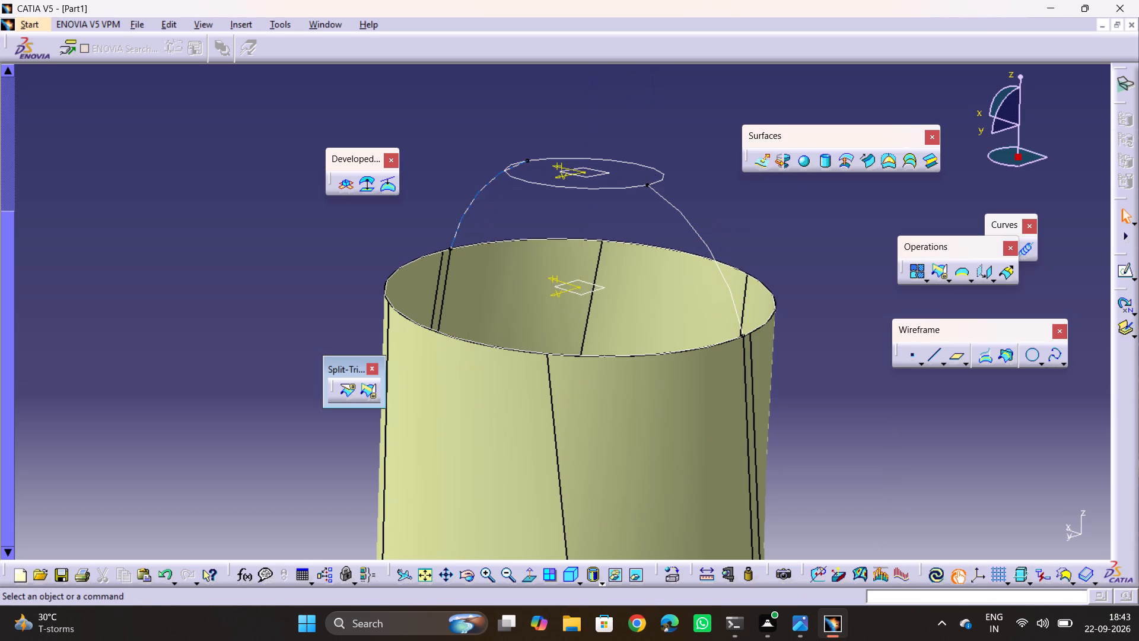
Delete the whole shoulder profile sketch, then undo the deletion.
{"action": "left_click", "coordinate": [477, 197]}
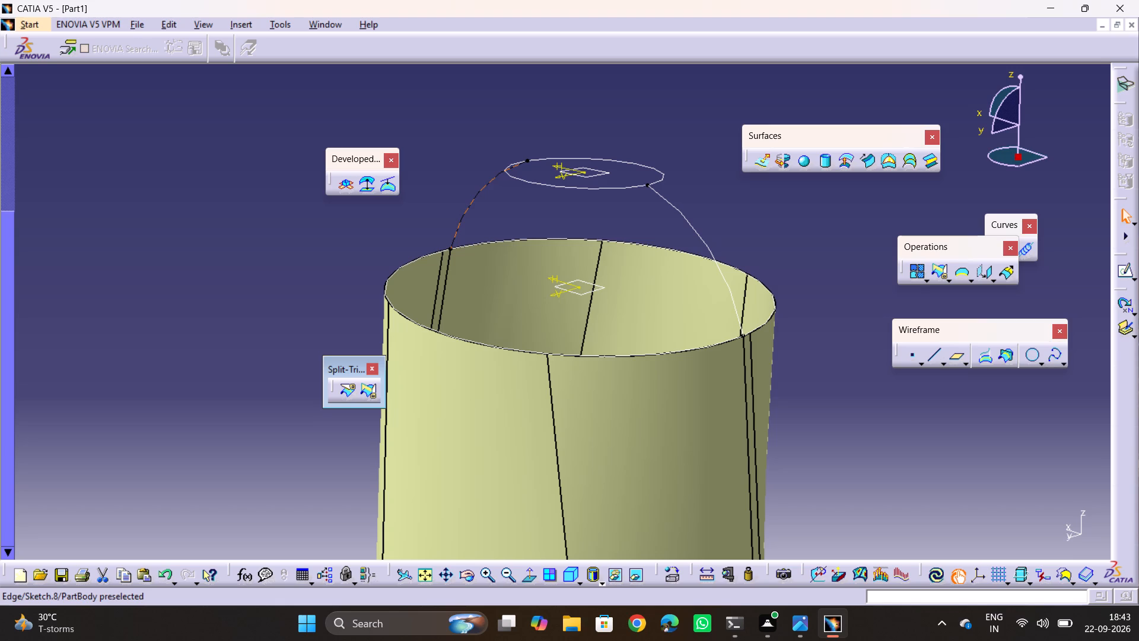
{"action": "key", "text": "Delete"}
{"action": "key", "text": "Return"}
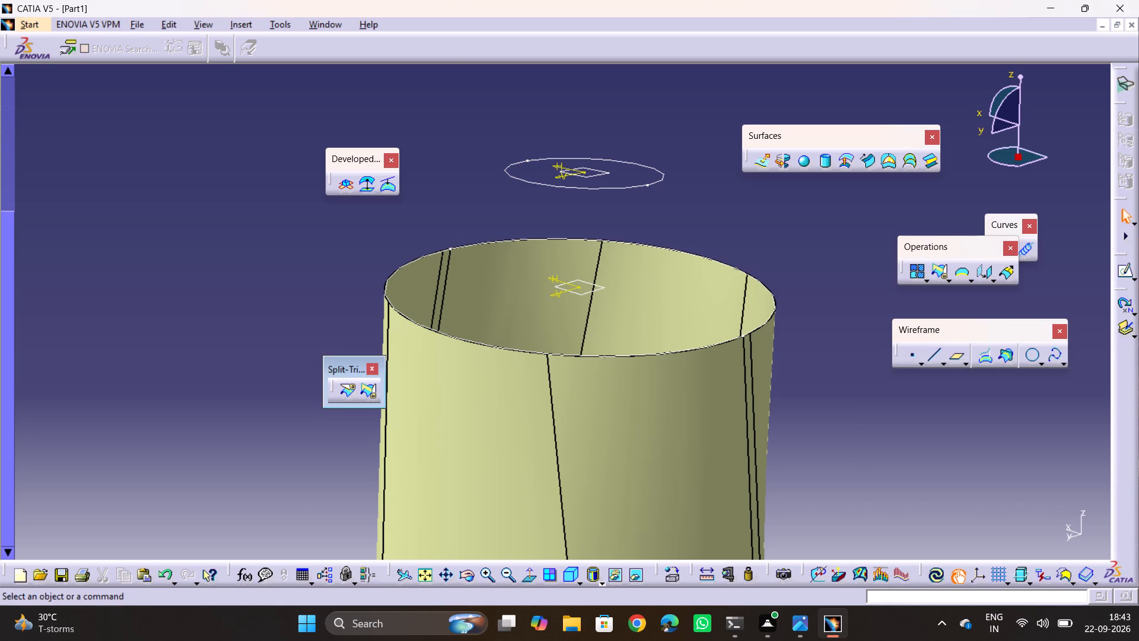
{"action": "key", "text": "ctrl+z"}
Remove one of the two mirrored arcs from the shoulder profile sketch, keeping a single arc, and exit the sketch.
{"action": "double_click", "coordinate": [477, 197]}
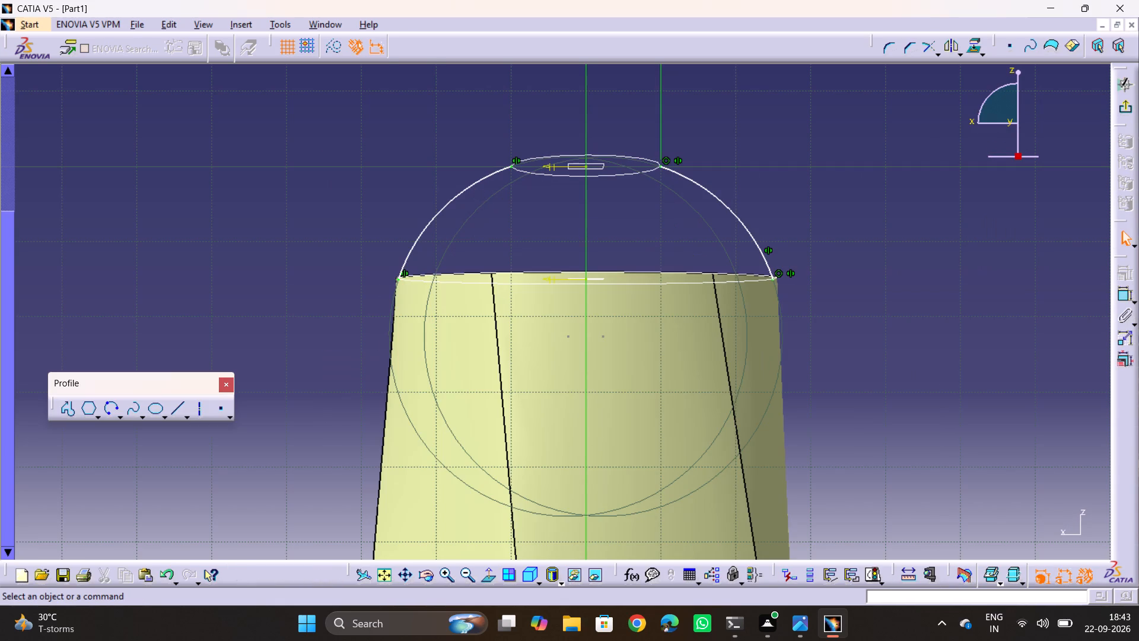
{"action": "left_click", "coordinate": [437, 217]}
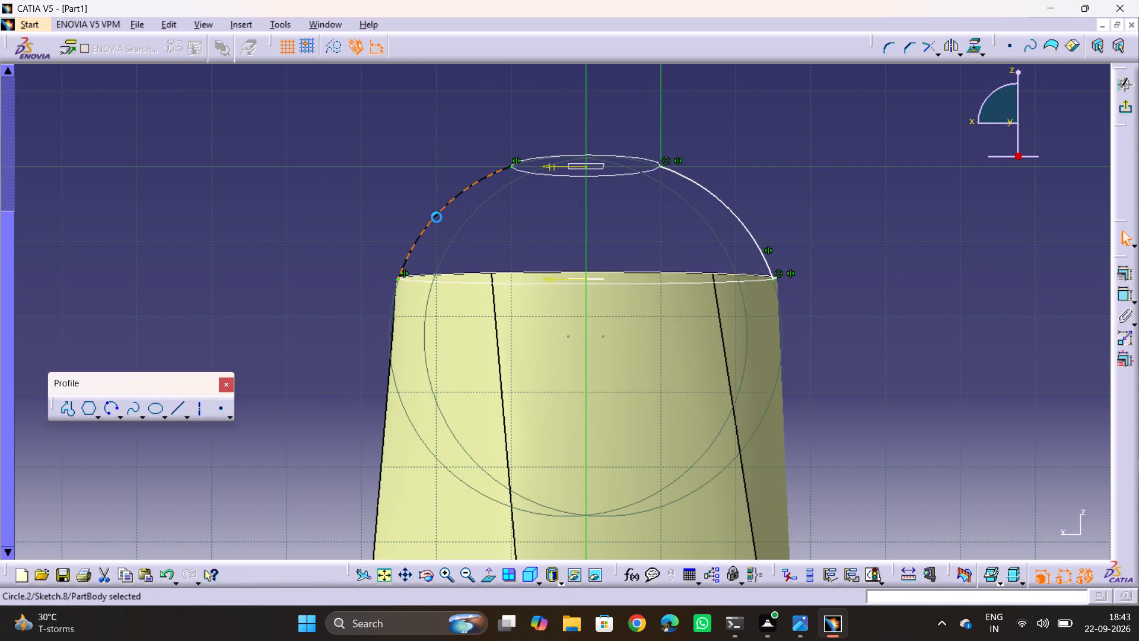
{"action": "key", "text": "Delete"}
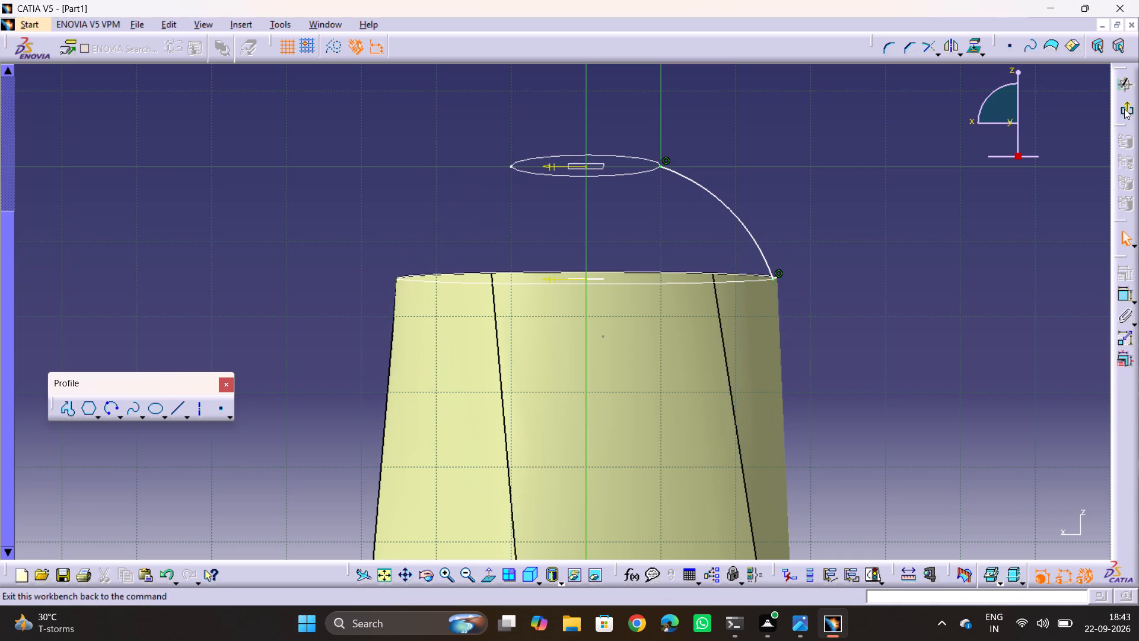
{"action": "left_click", "coordinate": [1124, 109]}
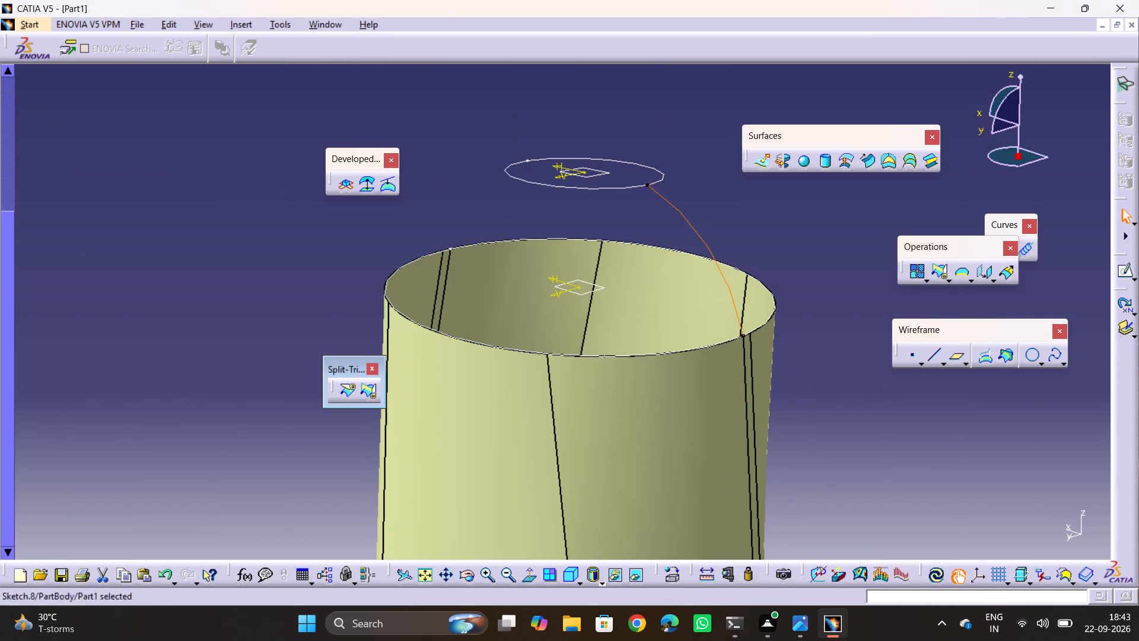
Revolve the single-arc shoulder profile 360° about the bottle's vertical axis as a surface.
{"action": "middle_click_drag", "start_coordinate": [742, 256], "coordinate": [733, 417], "text": "ctrl"}
{"action": "middle_click_drag", "start_coordinate": [734, 420], "coordinate": [737, 312]}
{"action": "scroll", "coordinate": [737, 314], "scroll_direction": "up", "scroll_amount": 1}
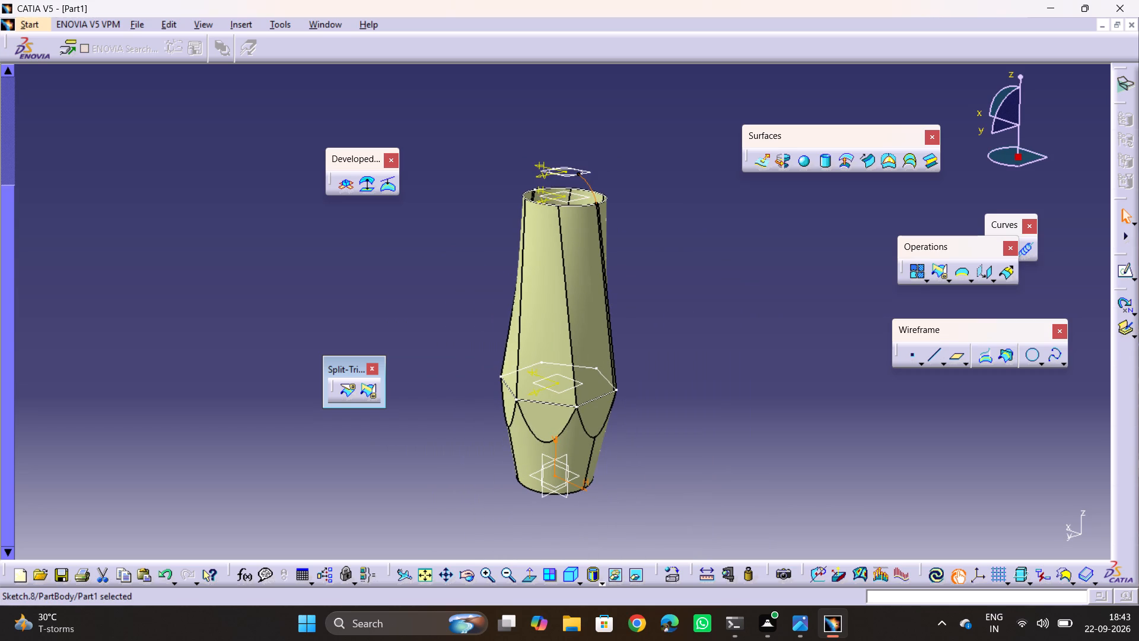
{"action": "left_click", "coordinate": [779, 163]}
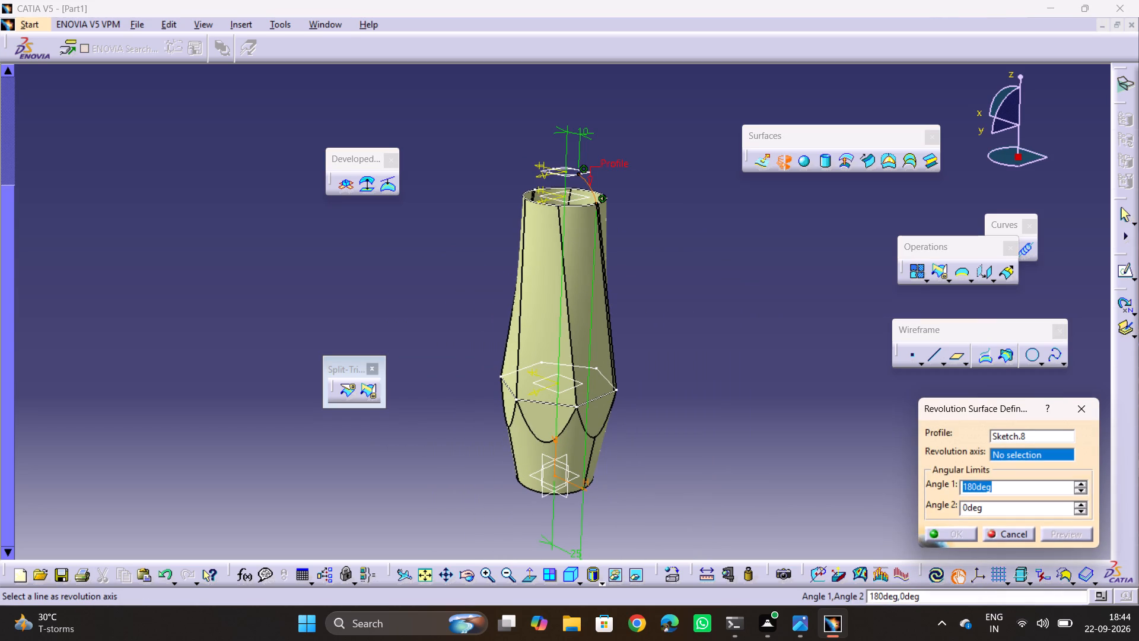
{"action": "left_click", "coordinate": [558, 446]}
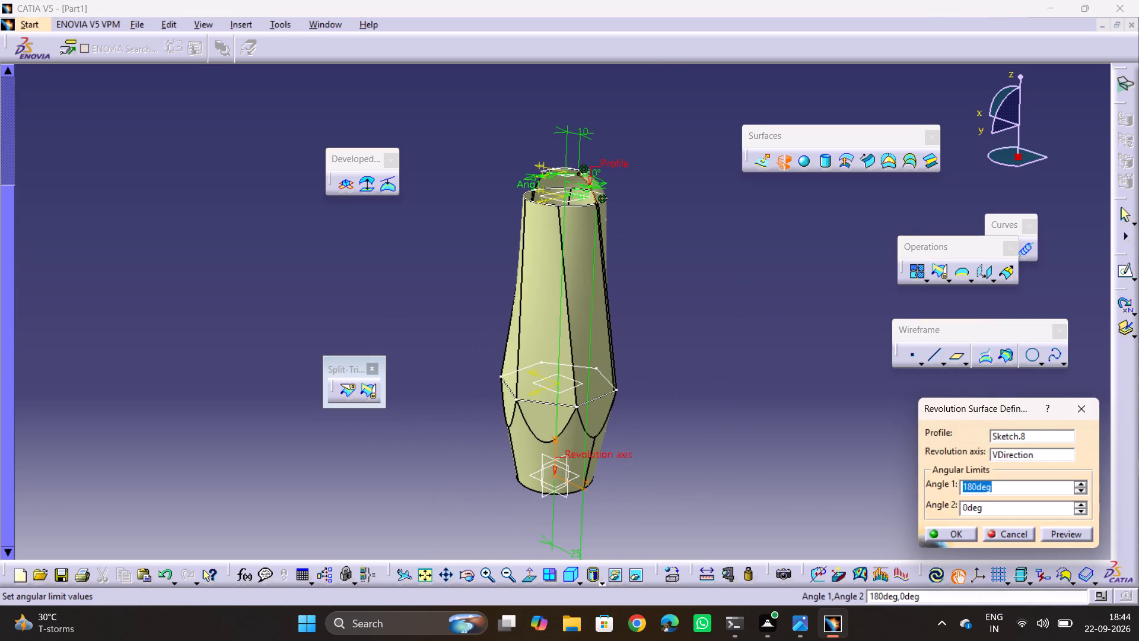
{"action": "middle_click_drag", "start_coordinate": [568, 141], "coordinate": [577, 53], "text": "ctrl"}
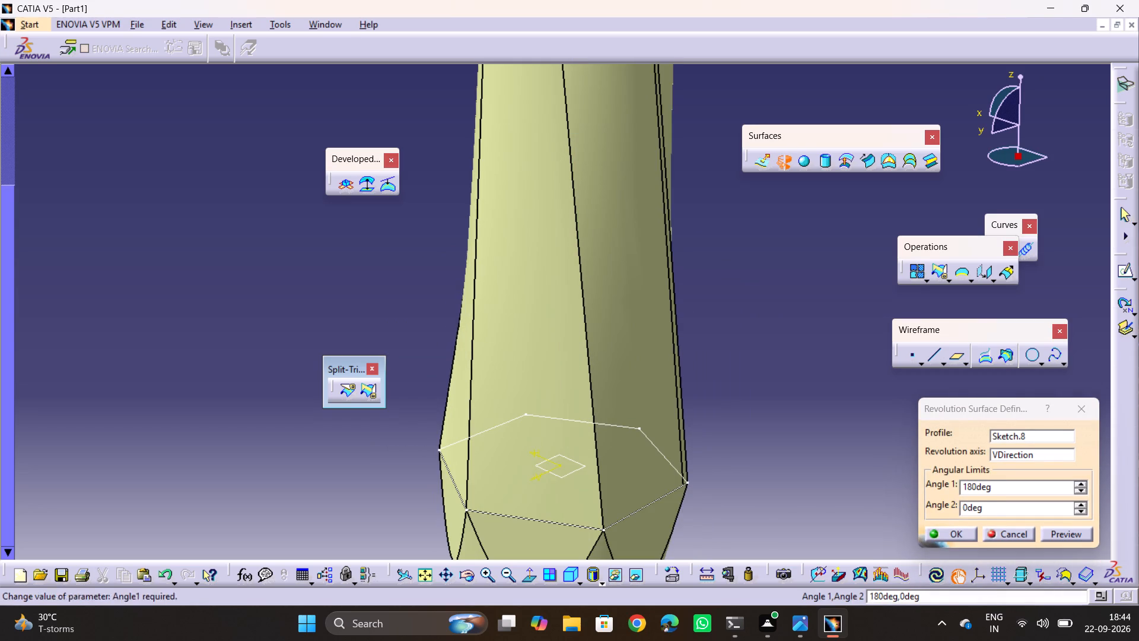
{"action": "middle_click_drag", "start_coordinate": [765, 248], "coordinate": [746, 315], "text": "shift"}
{"action": "middle_click_drag", "start_coordinate": [707, 218], "coordinate": [685, 402]}
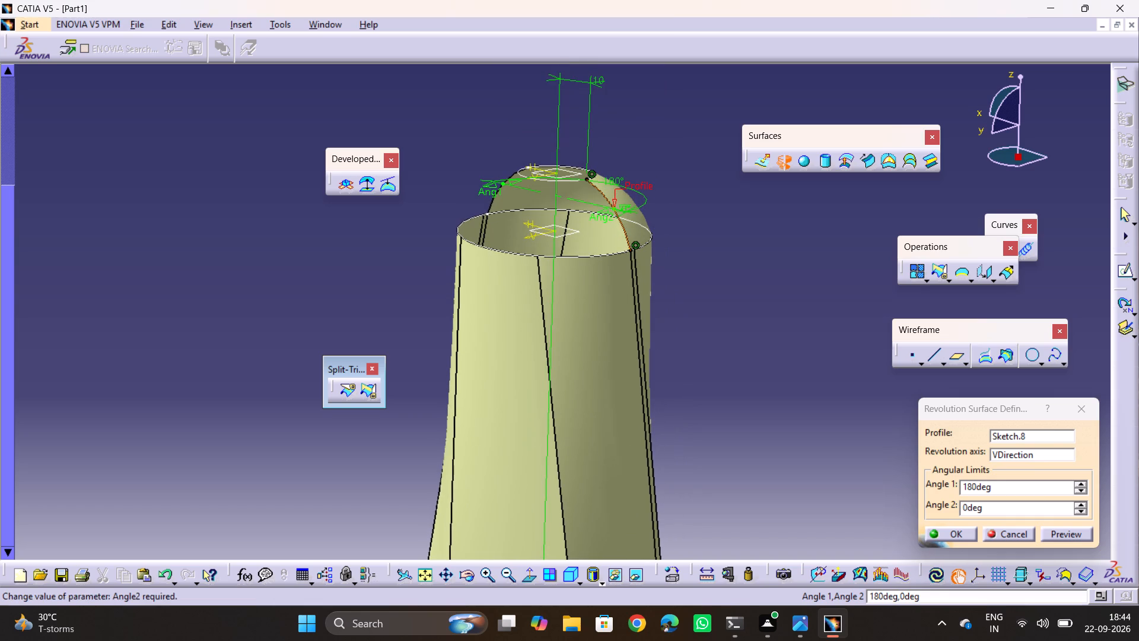
{"action": "left_click_drag", "start_coordinate": [1029, 483], "coordinate": [943, 491]}
{"action": "type", "text": "360"}
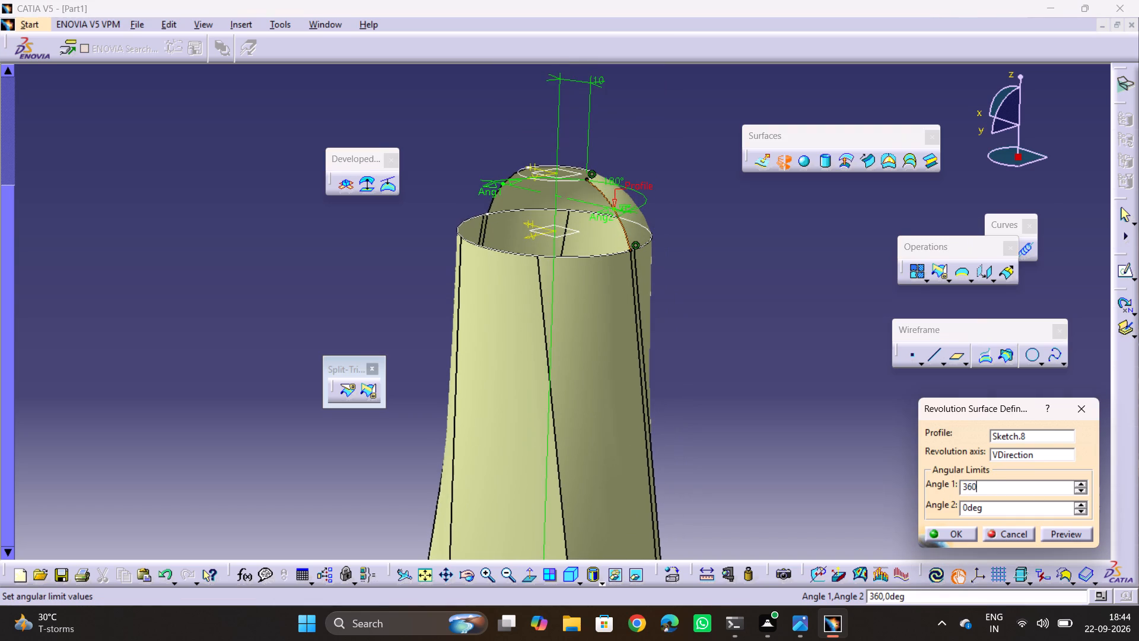
{"action": "left_click", "coordinate": [831, 466]}
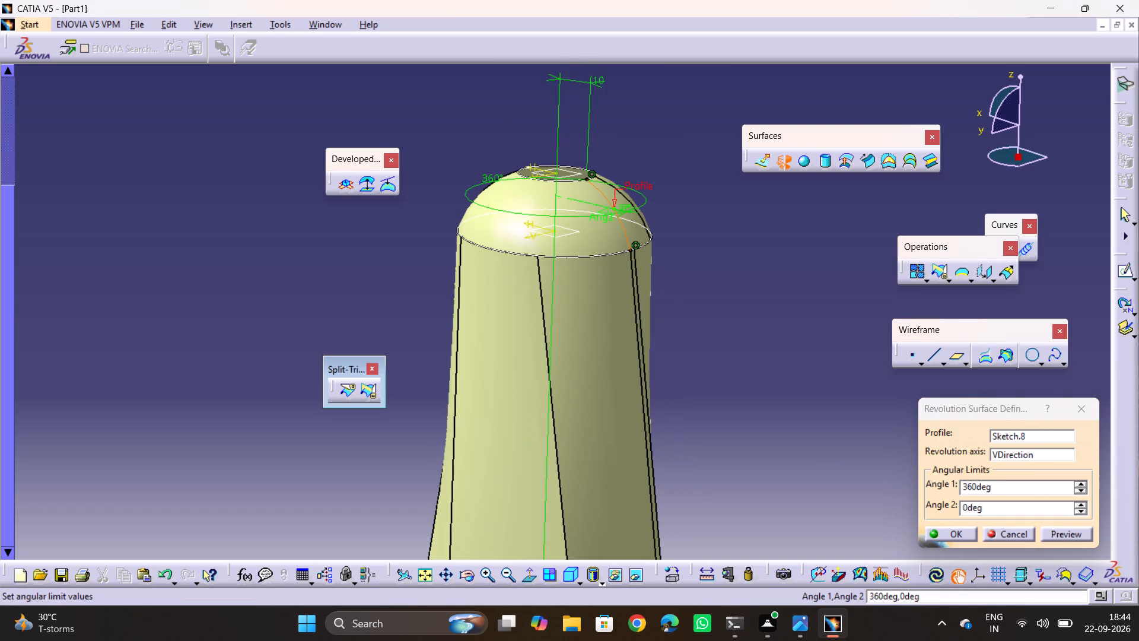
{"action": "left_click", "coordinate": [1061, 534]}
{"action": "left_click", "coordinate": [960, 534]}
{"action": "left_click", "coordinate": [700, 331]}
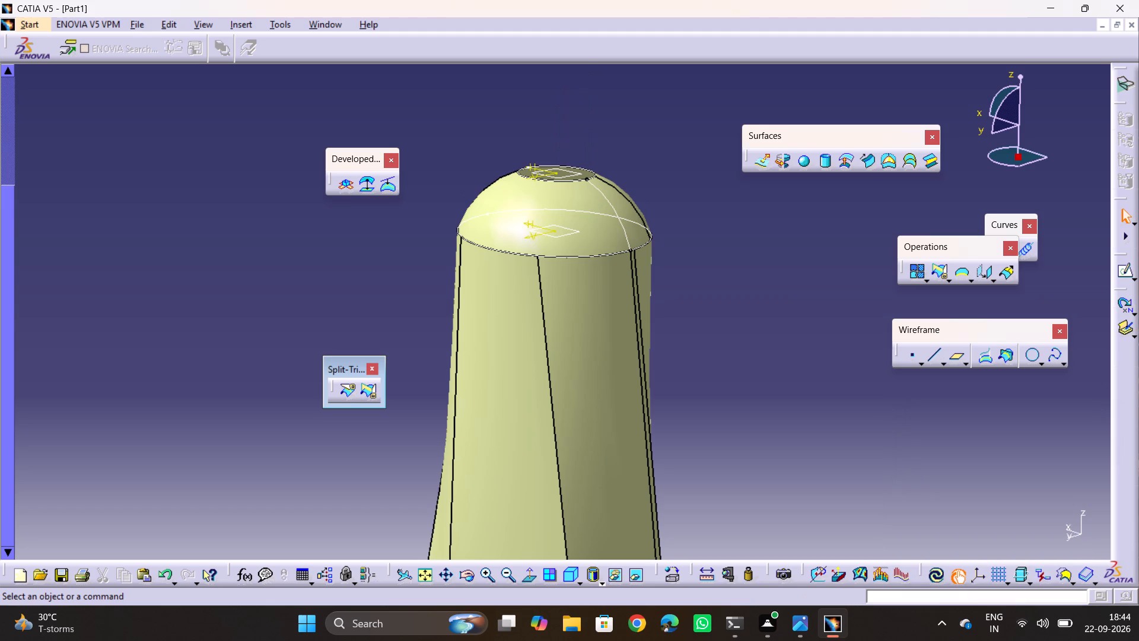
Check the neck height in drawing 12 and extrude the small circle above the shoulder 20 mm upward as a surface.
{"action": "key", "text": "alt+Tab"}
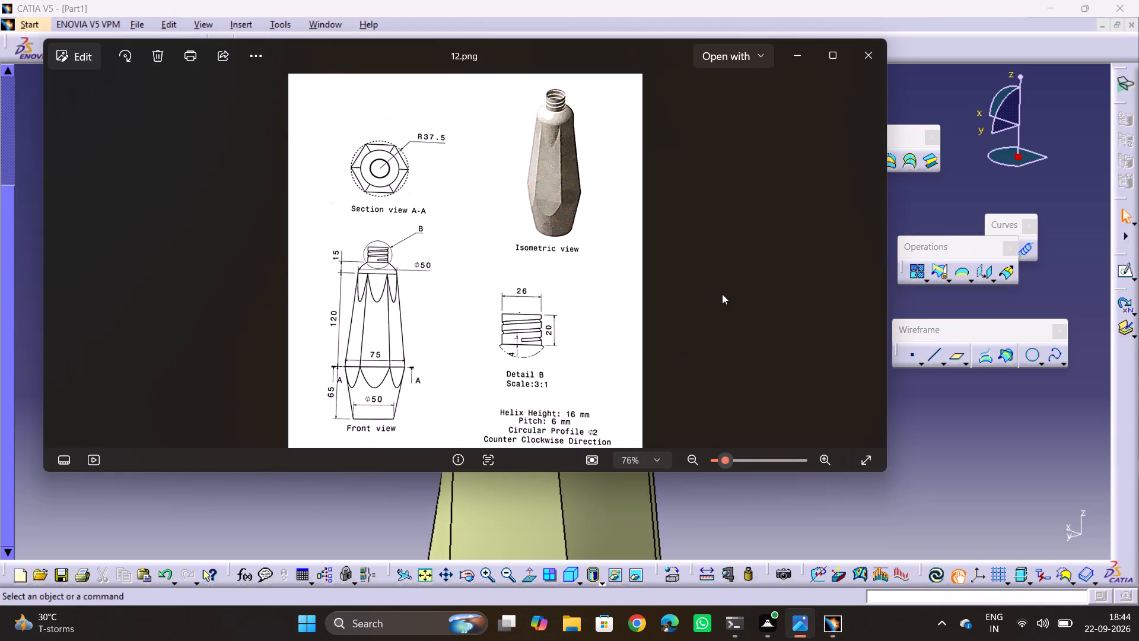
{"action": "key", "text": "alt+Tab"}
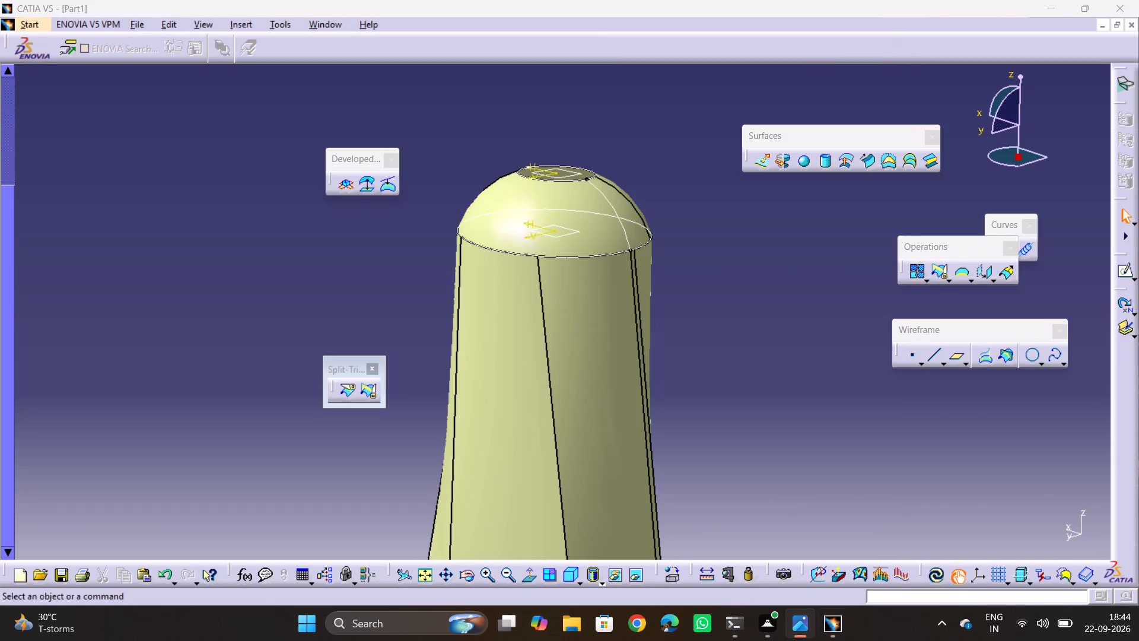
{"action": "middle_click_drag", "start_coordinate": [651, 266], "coordinate": [662, 324]}
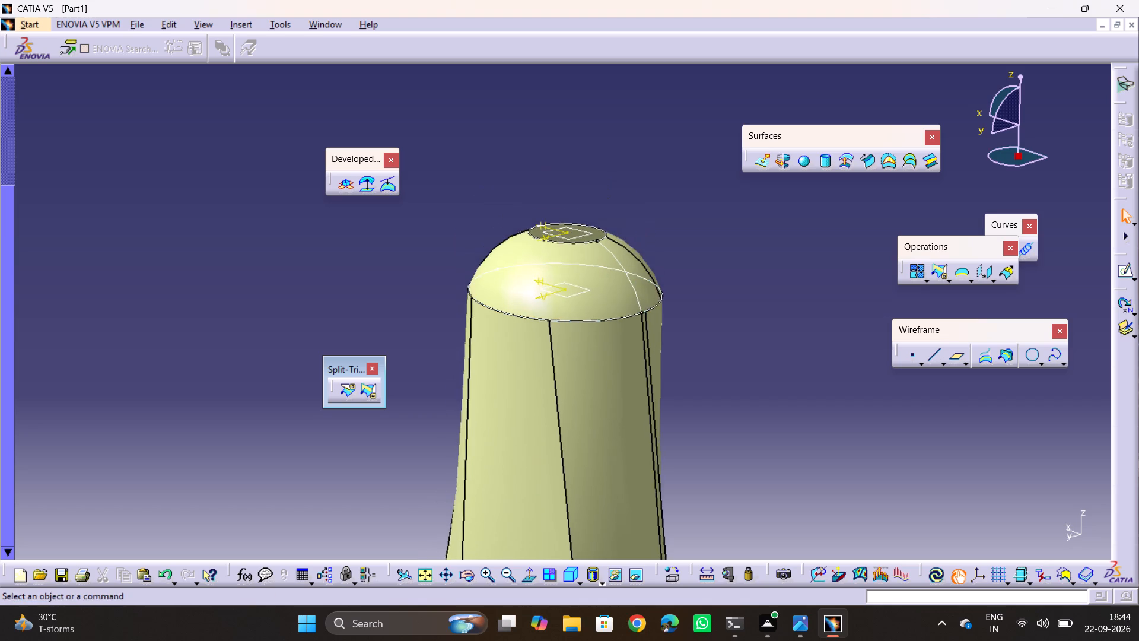
{"action": "middle_click_drag", "start_coordinate": [675, 262], "coordinate": [713, 186], "text": "ctrl"}
{"action": "middle_click_drag", "start_coordinate": [710, 198], "coordinate": [752, 297]}
{"action": "left_click", "coordinate": [764, 168]}
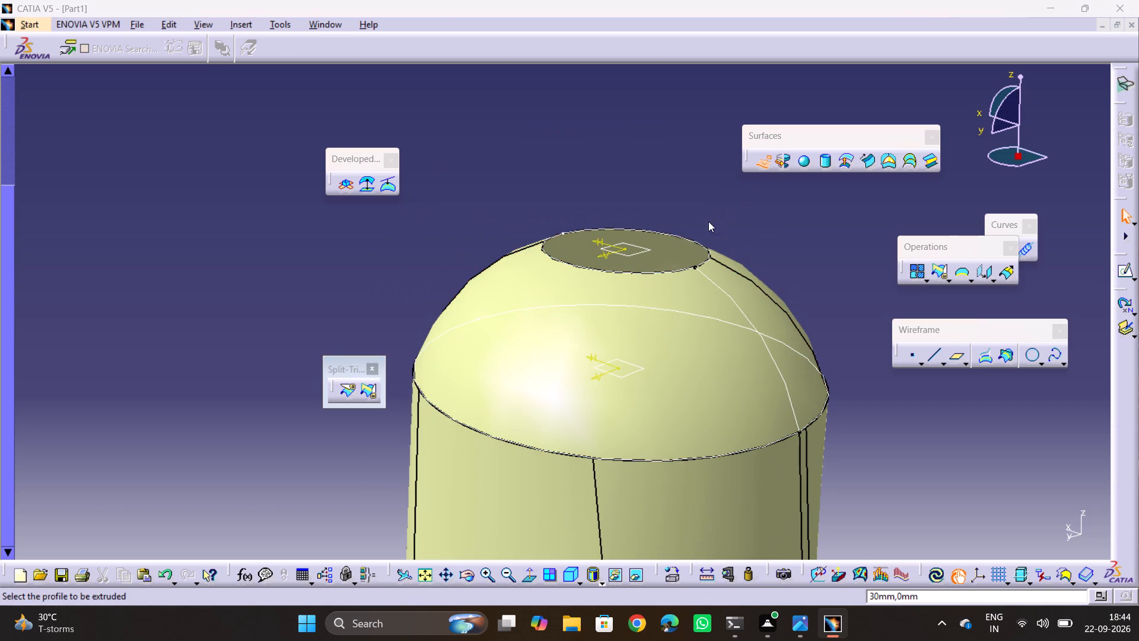
{"action": "left_click", "coordinate": [702, 246]}
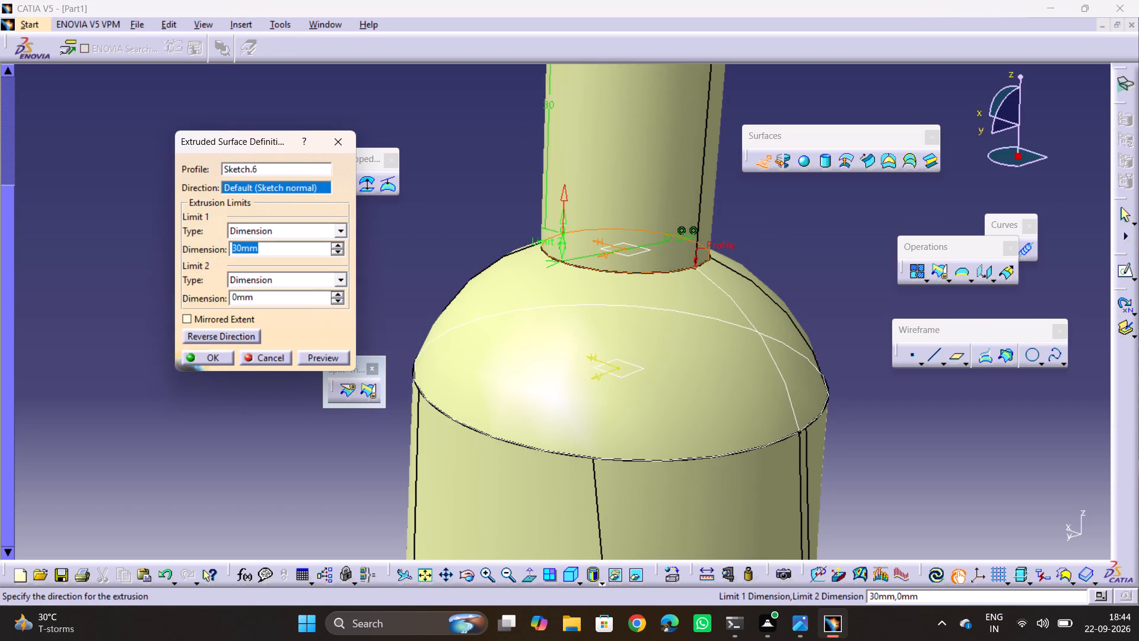
{"action": "key", "text": "alt+Tab"}
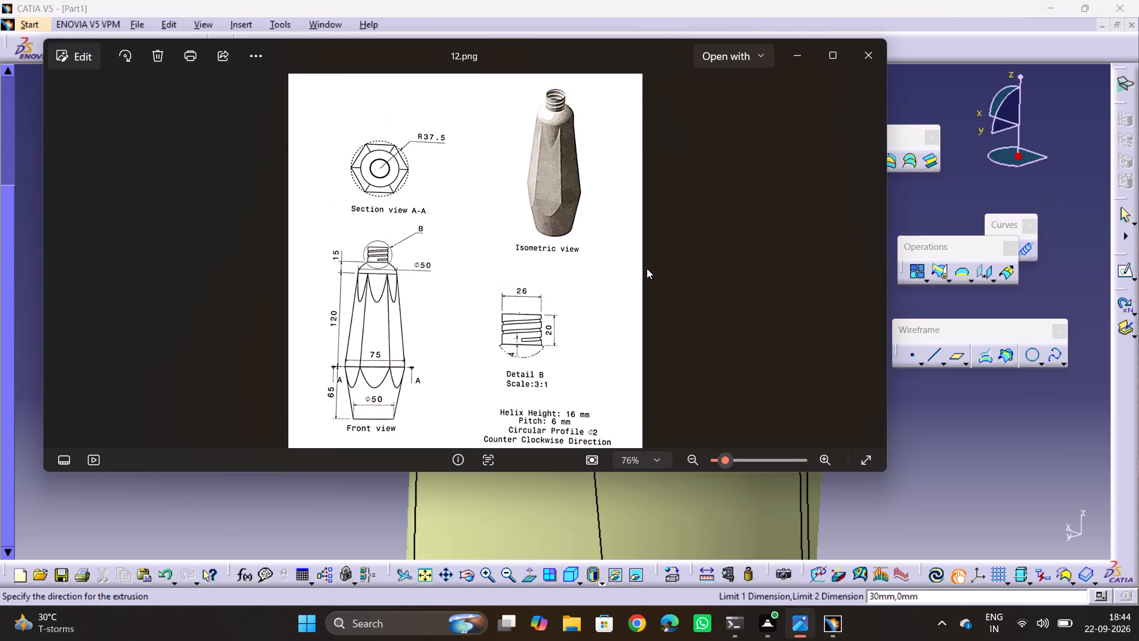
{"action": "key", "text": "alt+Tab"}
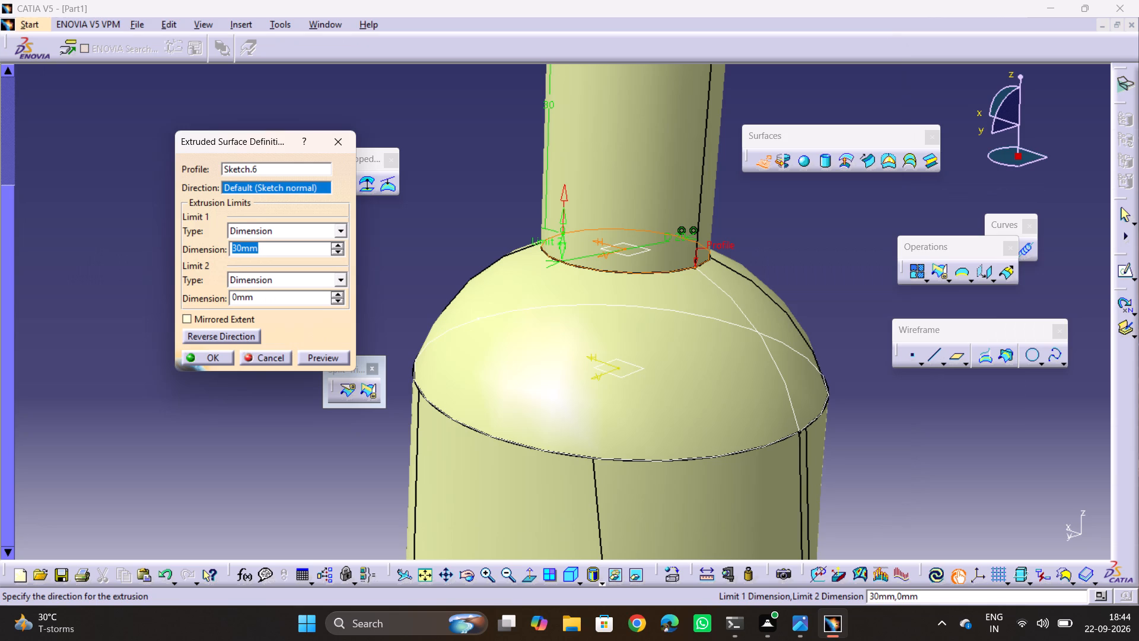
{"action": "type", "text": "20"}
{"action": "key", "text": "Return"}
{"action": "left_click", "coordinate": [389, 240]}
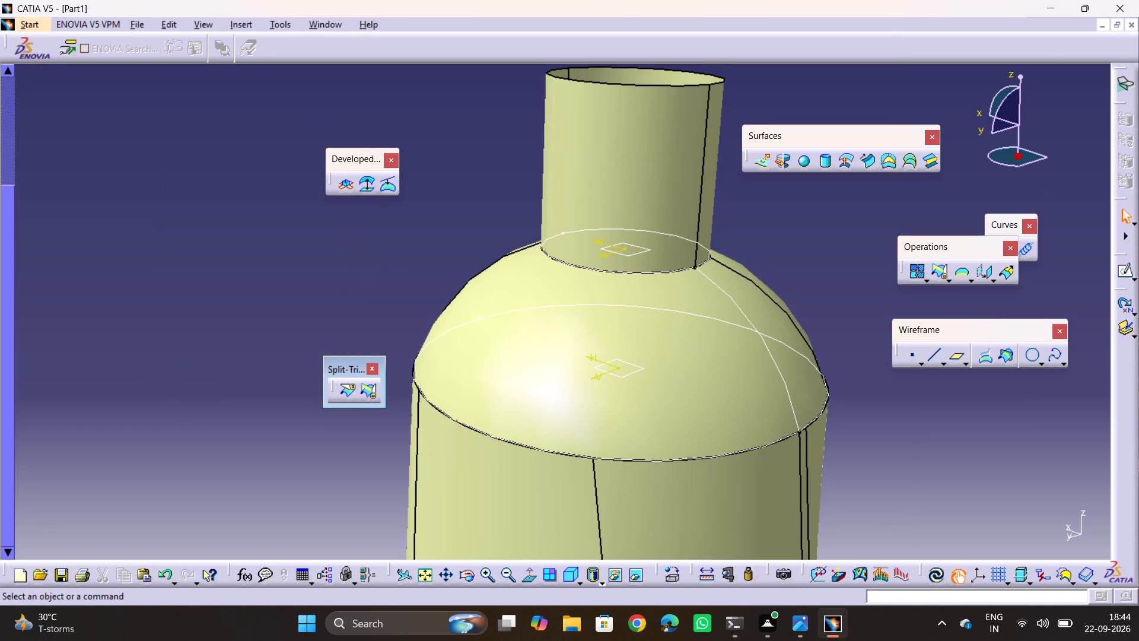
Start a helix and create its starting point on the neck's base circle where the shoulder profile arc meets it.
{"action": "key", "text": "alt+Tab"}
{"action": "key", "text": "alt+Tab"}
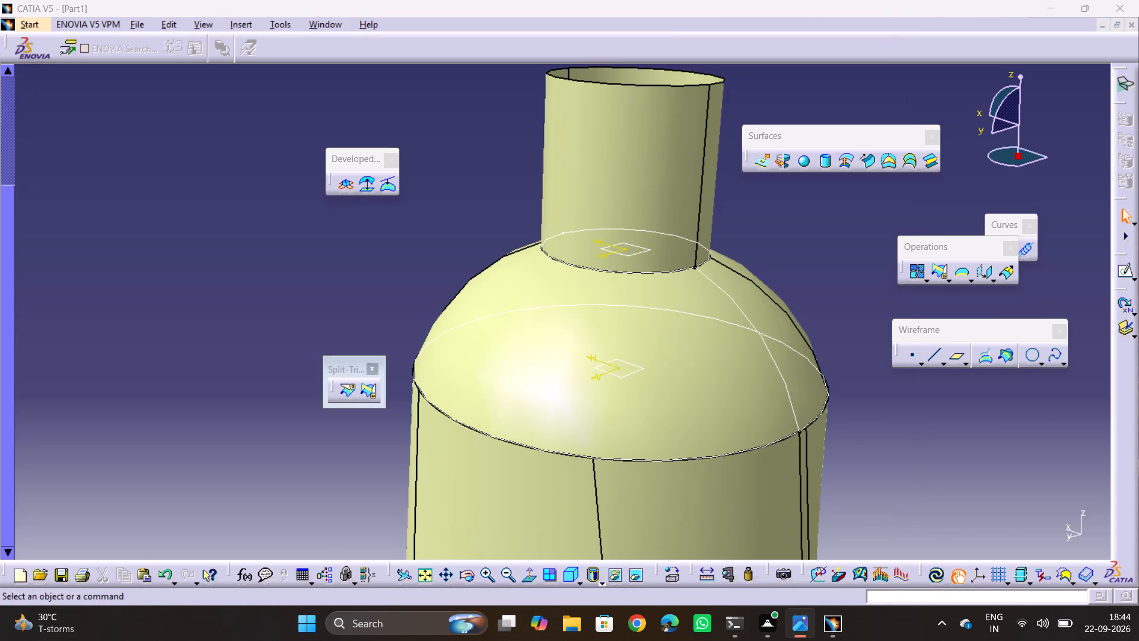
{"action": "left_click", "coordinate": [1036, 253]}
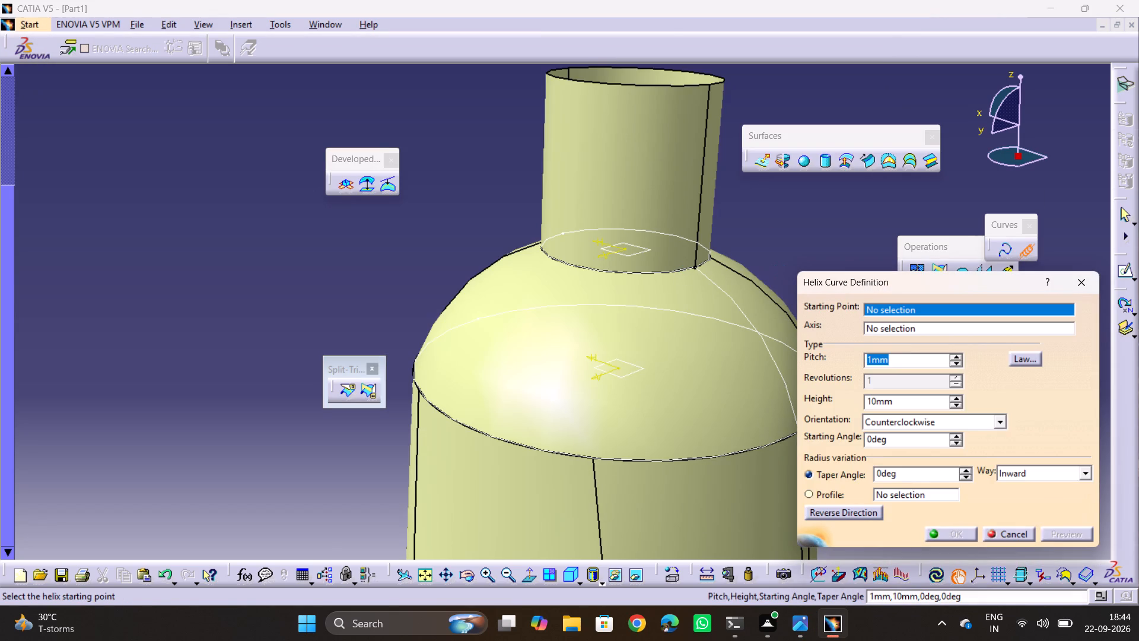
{"action": "right_click", "coordinate": [882, 315]}
{"action": "right_click", "coordinate": [896, 310]}
{"action": "left_click", "coordinate": [920, 317]}
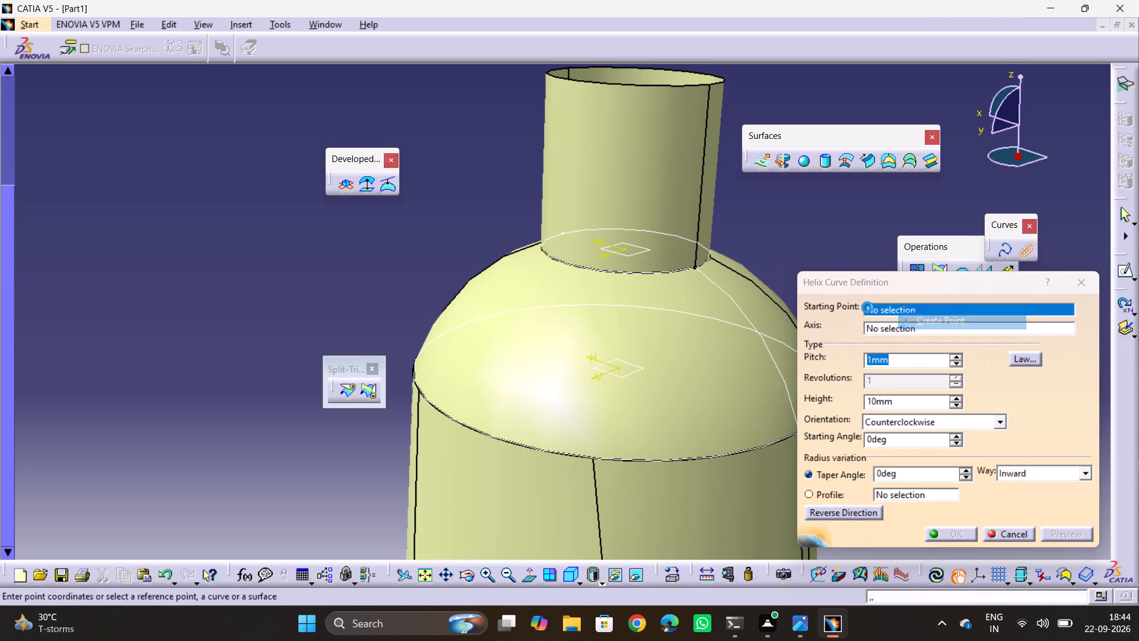
{"action": "left_click", "coordinate": [681, 269]}
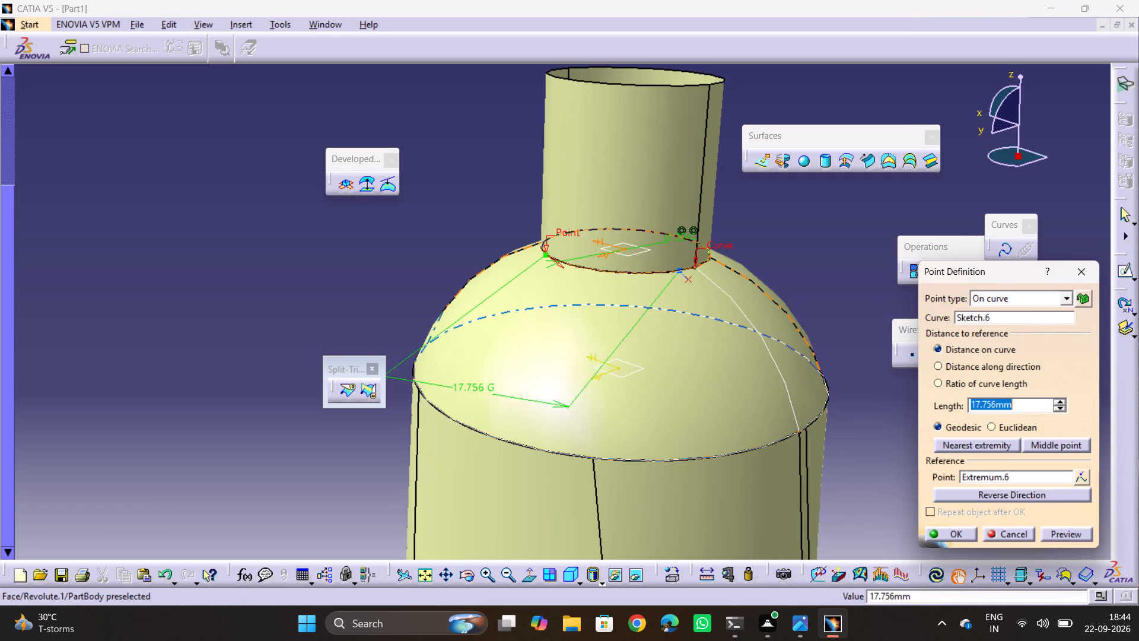
{"action": "left_click", "coordinate": [710, 277]}
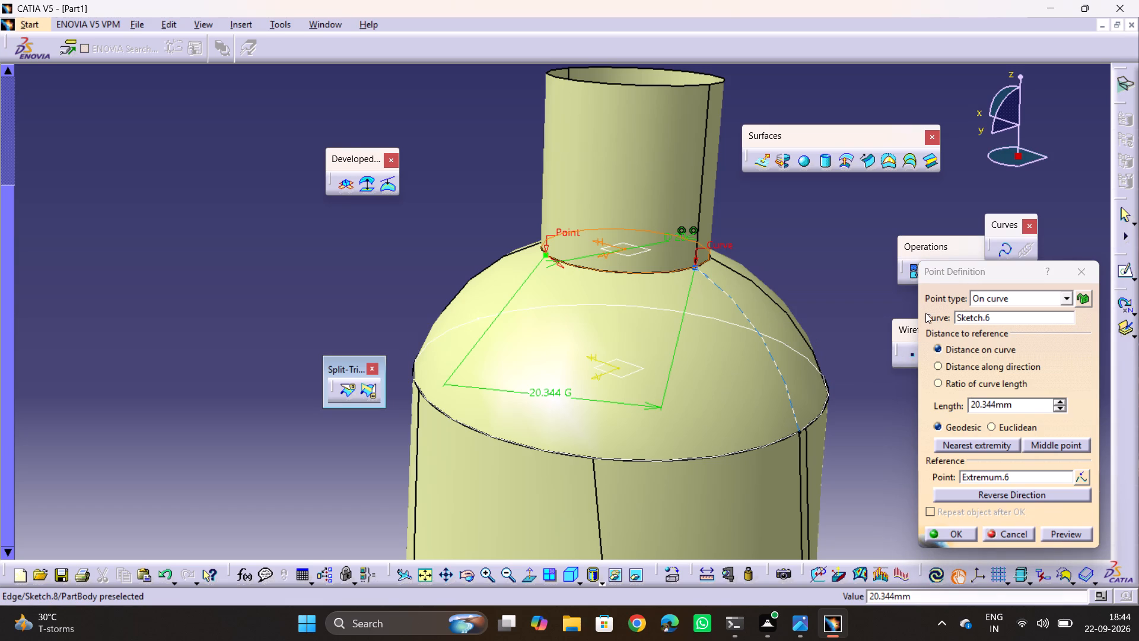
{"action": "left_click", "coordinate": [952, 529]}
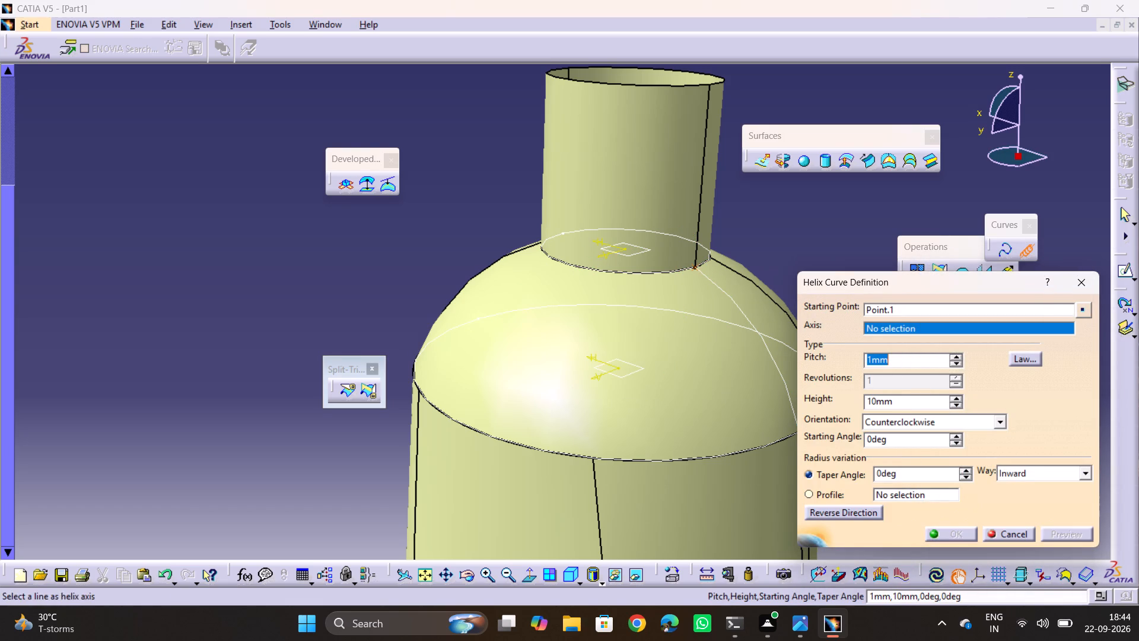
Check the thread data in drawing 12 and set the helix to 6 mm pitch, 16 mm height and the Z axis.
{"action": "key", "text": "alt+Tab"}
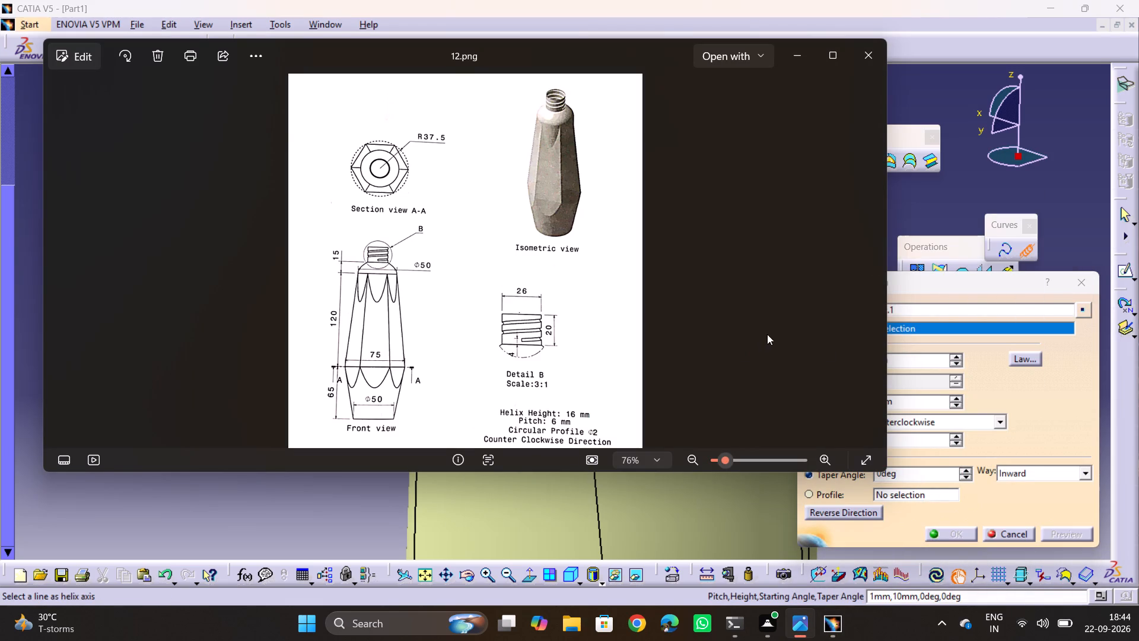
{"action": "key", "text": "alt+Tab"}
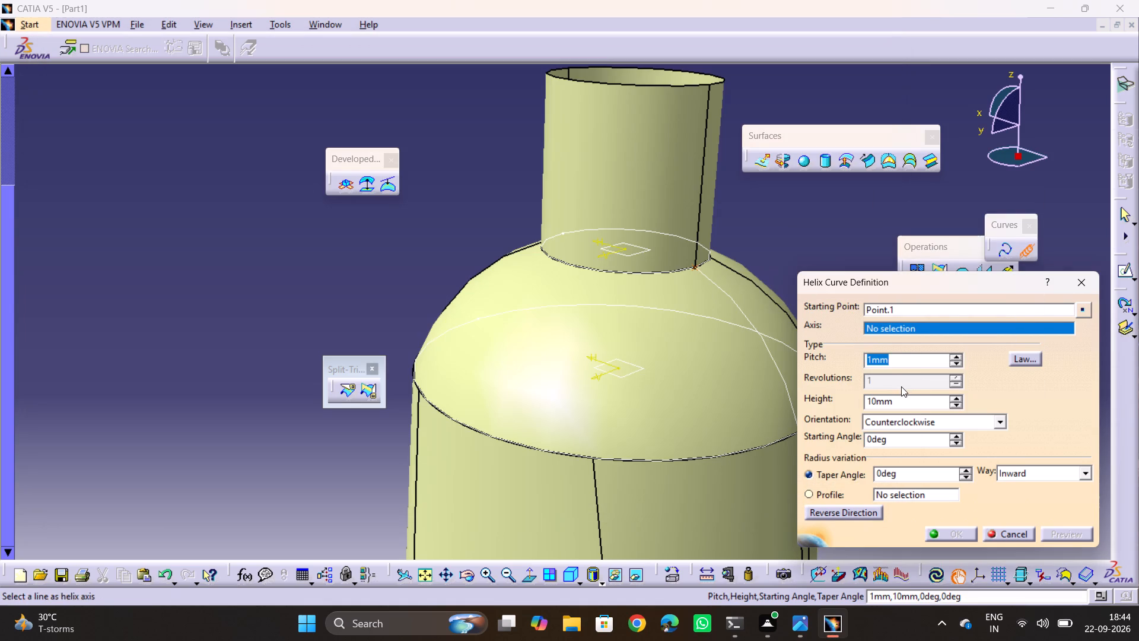
{"action": "key", "text": "6"}
{"action": "left_click", "coordinate": [913, 389]}
{"action": "left_click", "coordinate": [913, 403]}
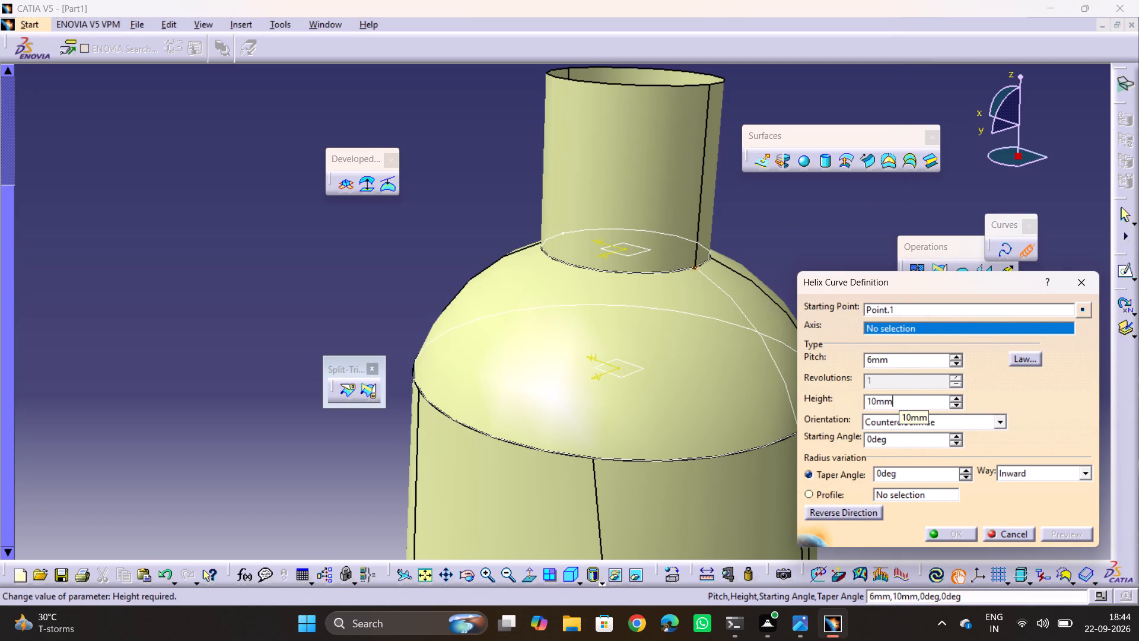
{"action": "triple_click", "coordinate": [913, 403]}
{"action": "type", "text": "16"}
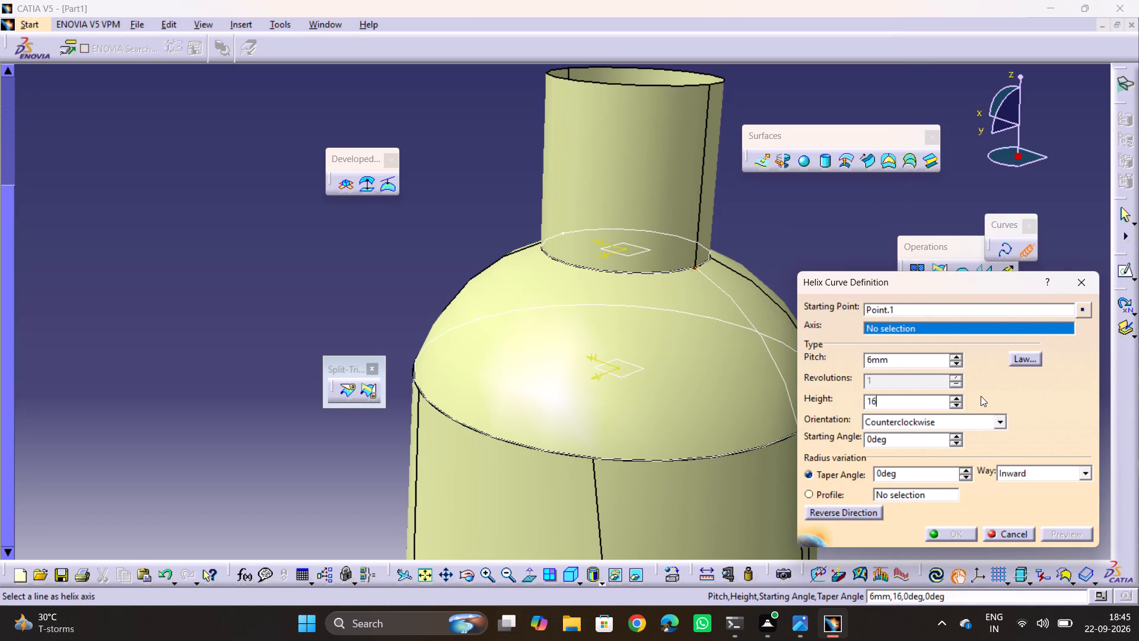
{"action": "left_click", "coordinate": [984, 394]}
{"action": "right_click", "coordinate": [889, 331]}
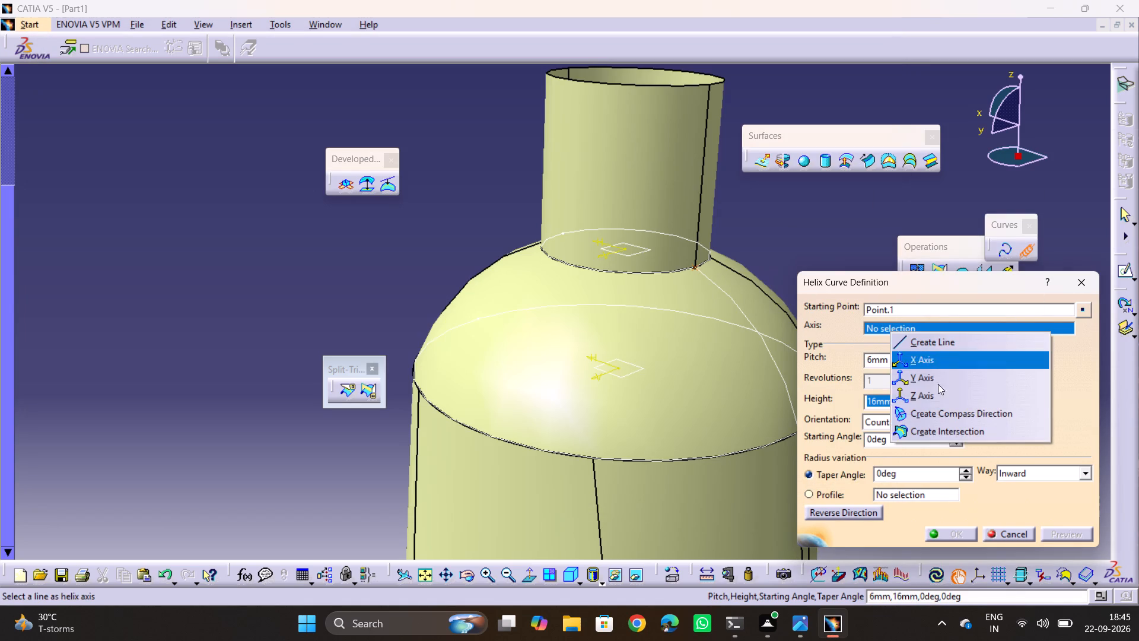
{"action": "left_click", "coordinate": [940, 399]}
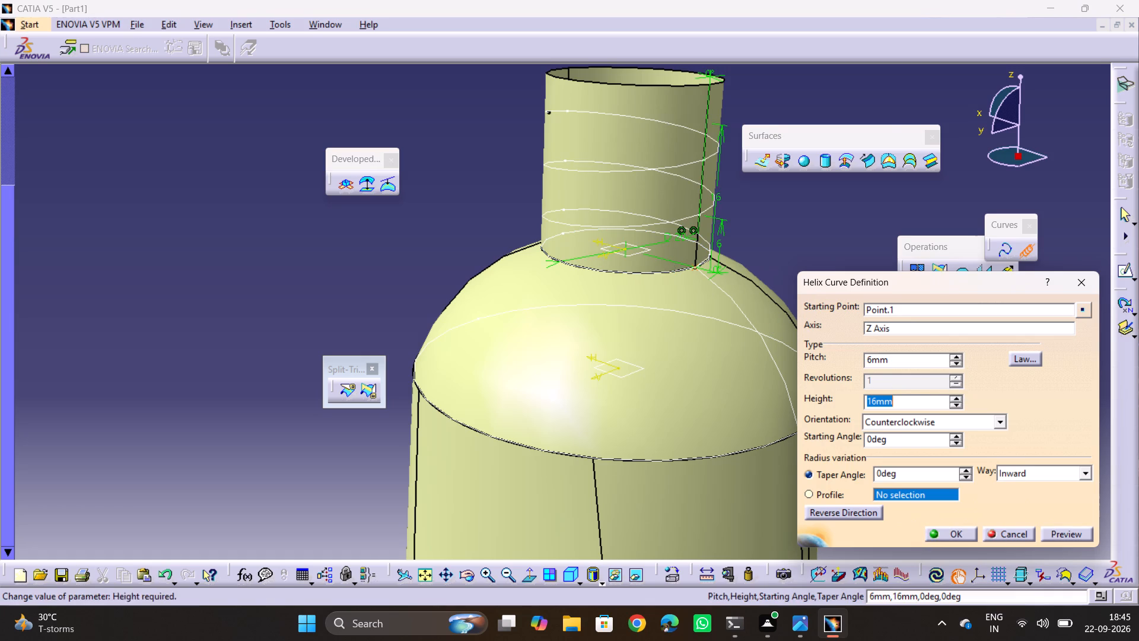
Raise the helix height to 20 mm and create the helix around the neck.
{"action": "left_click", "coordinate": [959, 399]}
{"action": "left_click", "coordinate": [959, 399]}
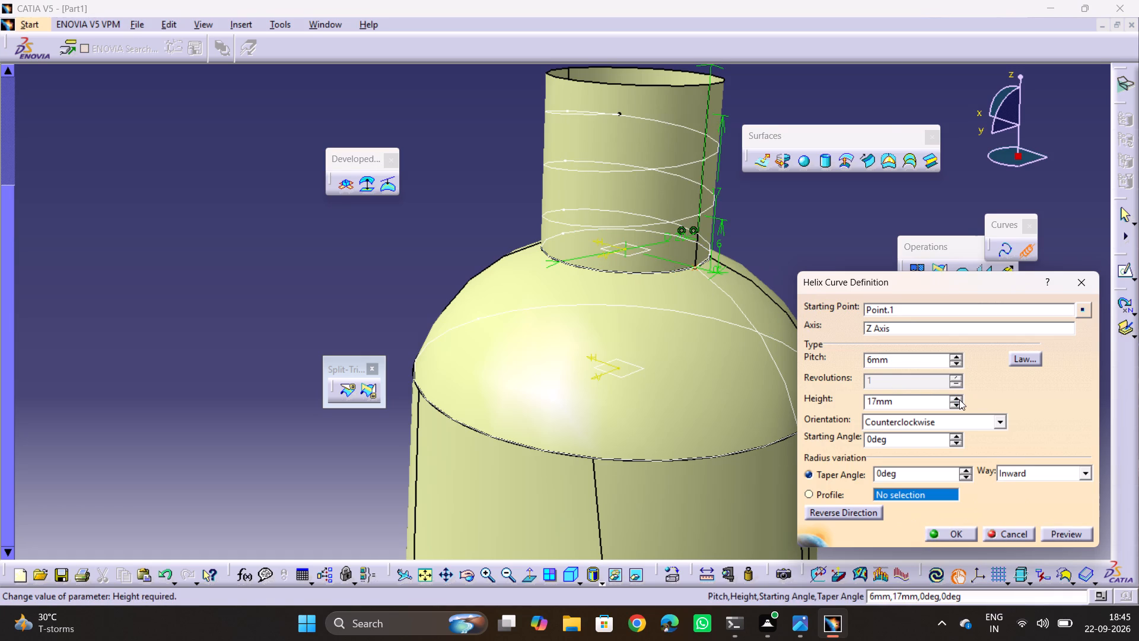
{"action": "left_click", "coordinate": [959, 399]}
{"action": "left_click", "coordinate": [959, 399]}
{"action": "double_click", "coordinate": [959, 399]}
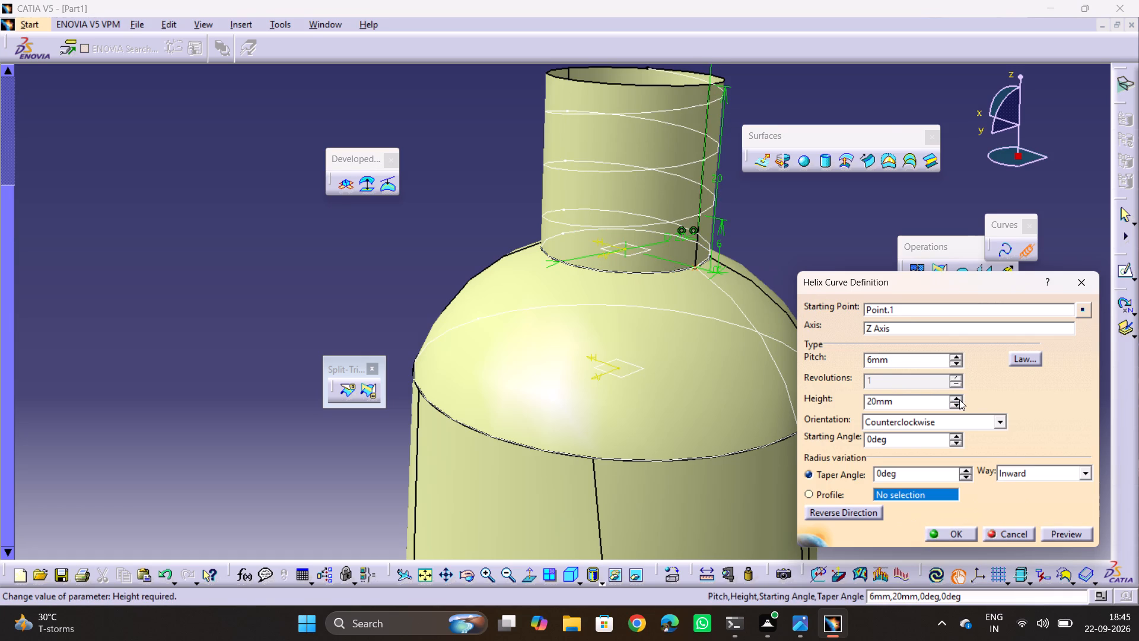
{"action": "middle_click_drag", "start_coordinate": [708, 285], "coordinate": [681, 400]}
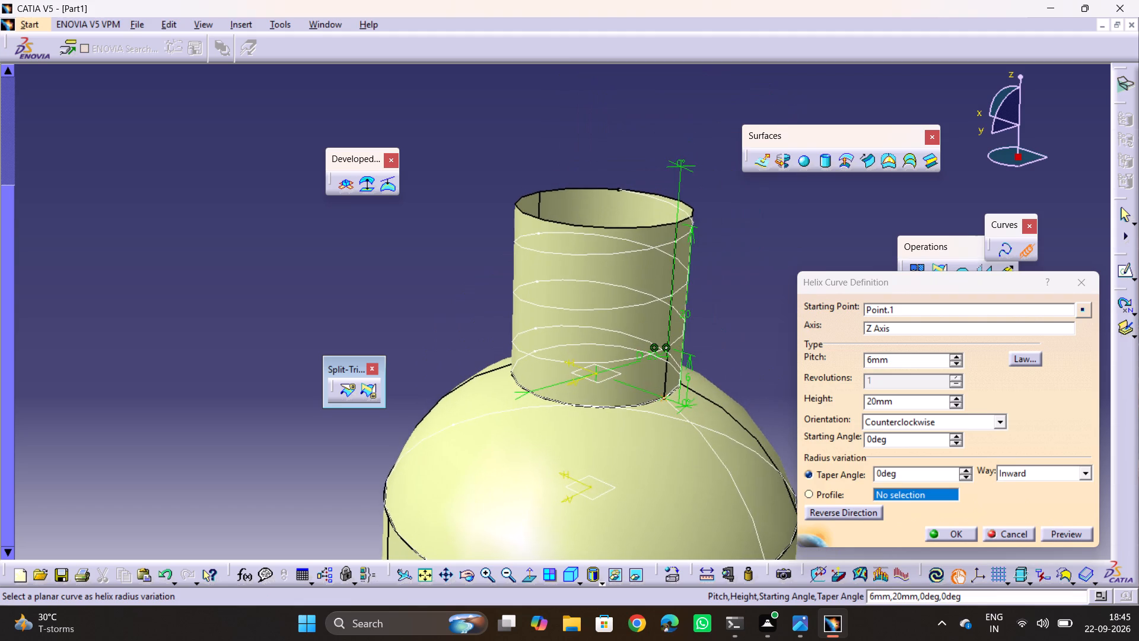
{"action": "middle_click_drag", "start_coordinate": [690, 404], "coordinate": [666, 377]}
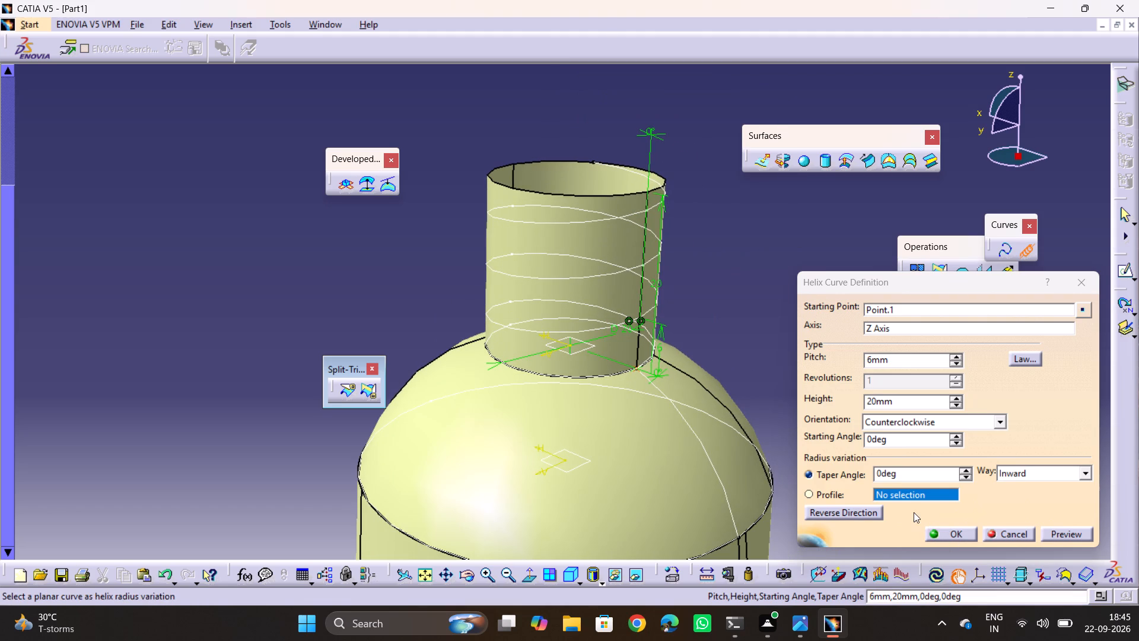
{"action": "right_click", "coordinate": [914, 496]}
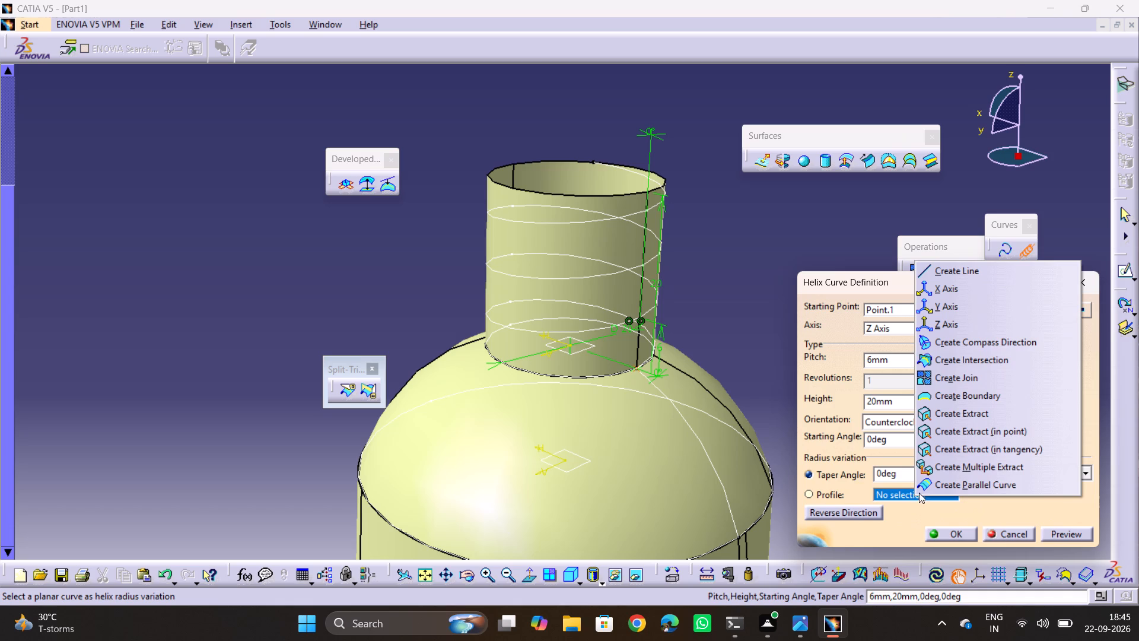
{"action": "left_click", "coordinate": [899, 502]}
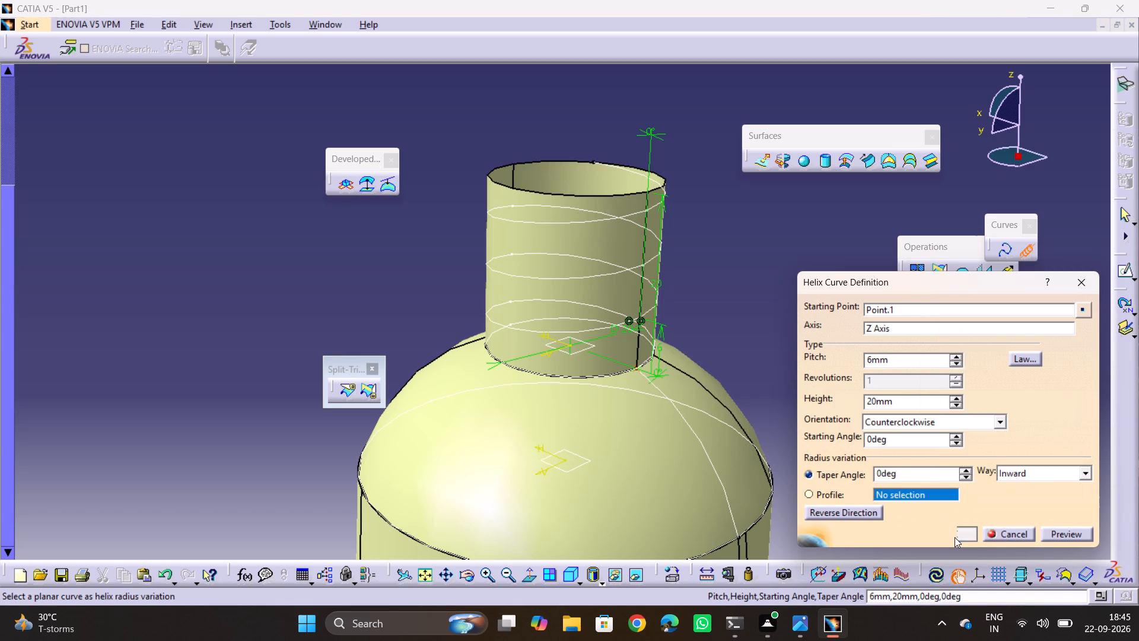
{"action": "left_click", "coordinate": [955, 537]}
{"action": "left_click", "coordinate": [805, 309]}
Create a plane parallel to the yz plane through the helix's upper end point.
{"action": "middle_click_drag", "start_coordinate": [761, 362], "coordinate": [749, 278]}
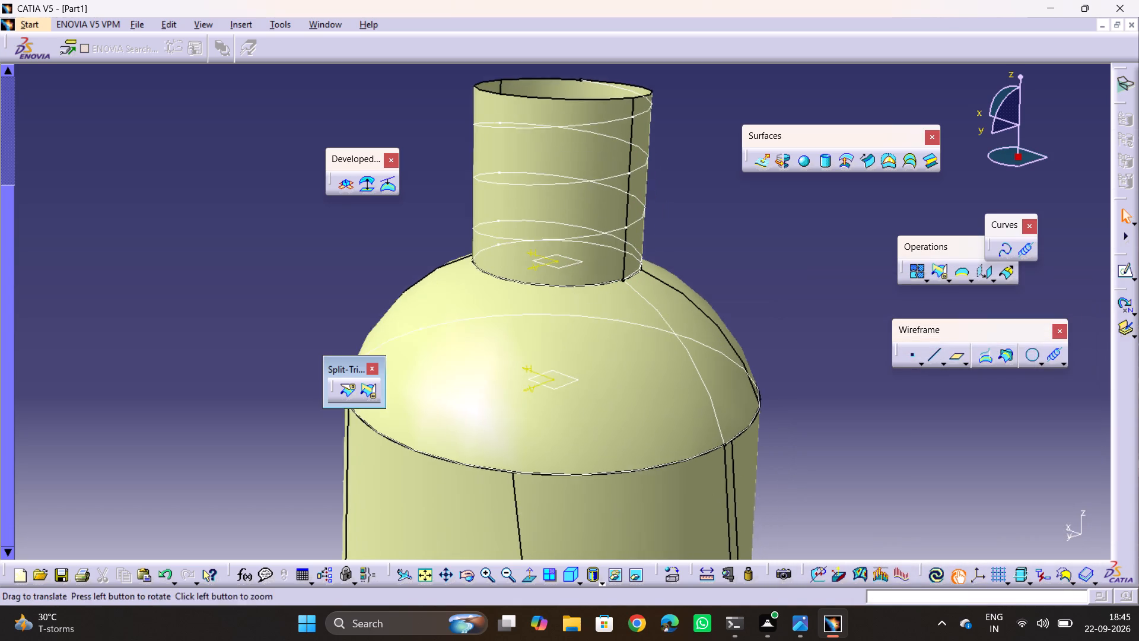
{"action": "middle_click_drag", "start_coordinate": [749, 278], "coordinate": [747, 277]}
{"action": "middle_click_drag", "start_coordinate": [720, 259], "coordinate": [712, 286], "text": "ctrl"}
{"action": "middle_click_drag", "start_coordinate": [737, 274], "coordinate": [768, 337]}
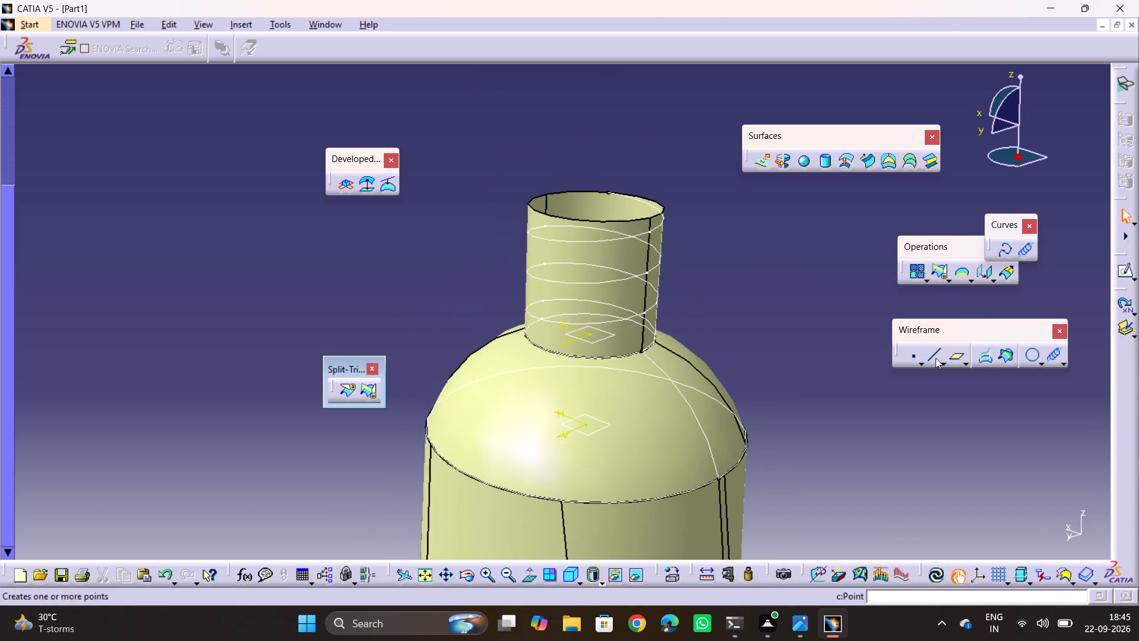
{"action": "left_click", "coordinate": [953, 358]}
{"action": "middle_click_drag", "start_coordinate": [850, 402], "coordinate": [799, 287]}
{"action": "middle_click_drag", "start_coordinate": [766, 258], "coordinate": [771, 348], "text": "ctrl"}
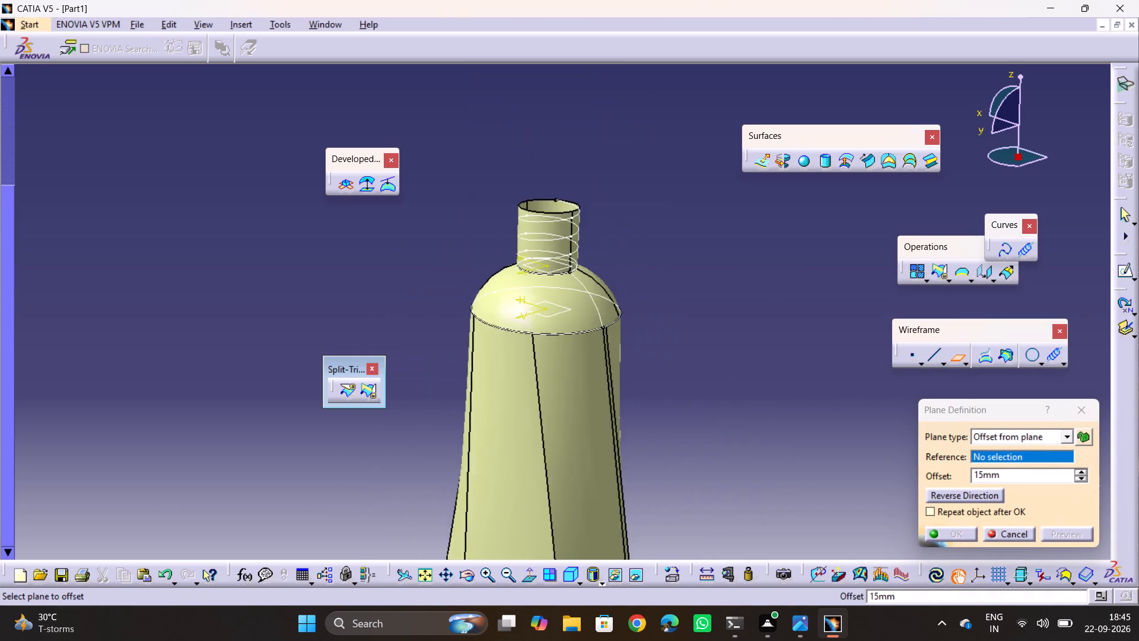
{"action": "middle_click_drag", "start_coordinate": [771, 348], "coordinate": [771, 424], "text": "ctrl"}
{"action": "middle_click_drag", "start_coordinate": [775, 426], "coordinate": [778, 389], "text": "ctrl"}
{"action": "middle_click_drag", "start_coordinate": [713, 405], "coordinate": [737, 232]}
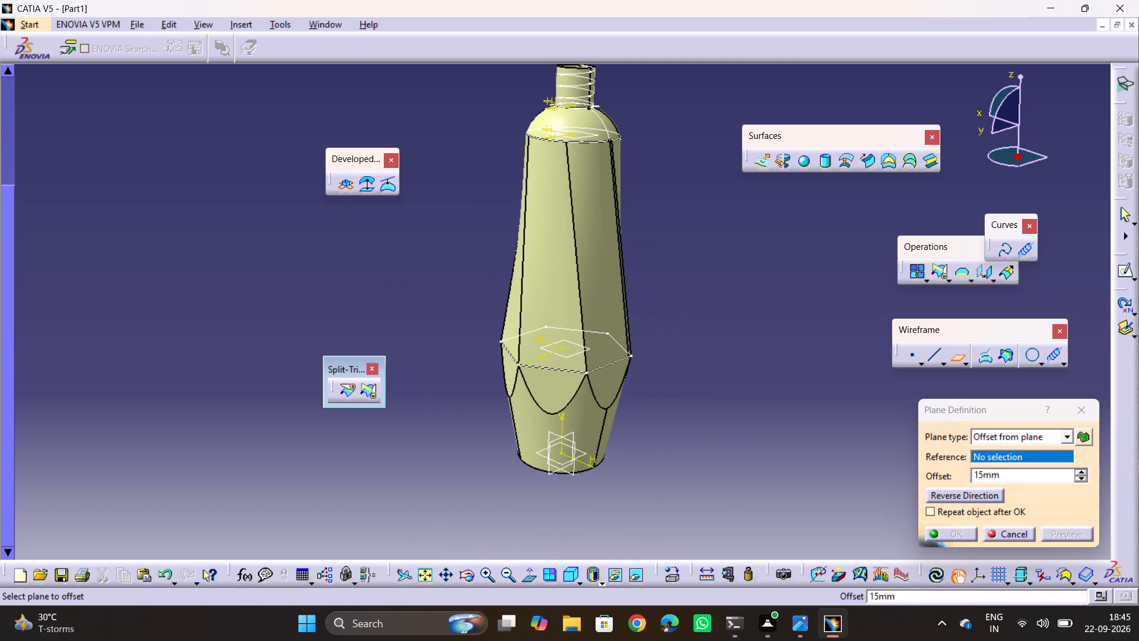
{"action": "left_click", "coordinate": [547, 475]}
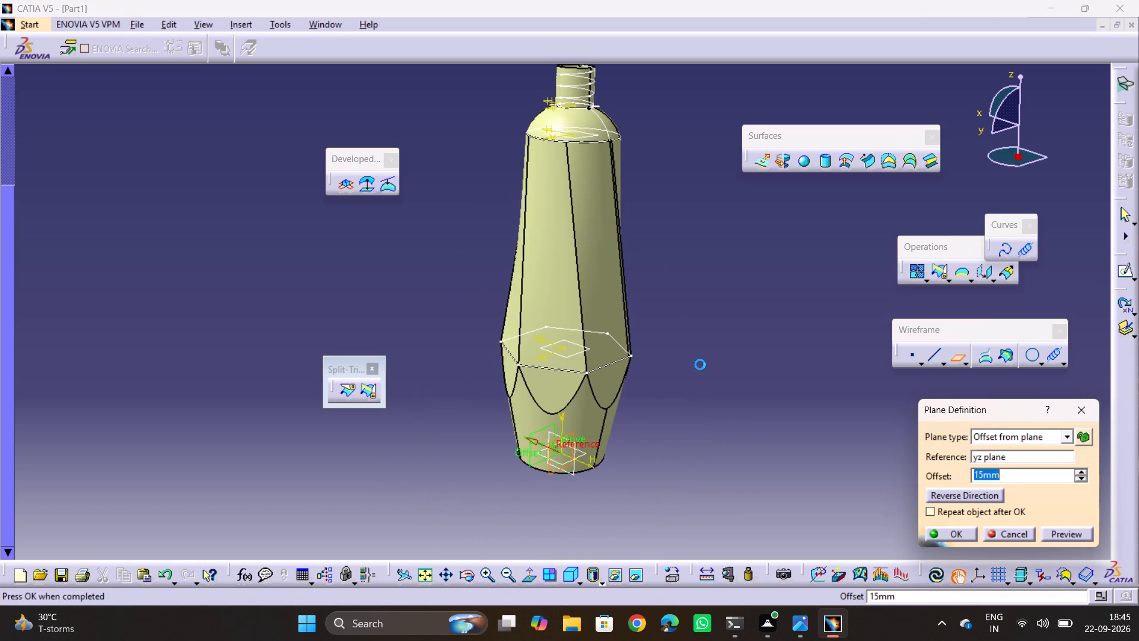
{"action": "middle_click_drag", "start_coordinate": [700, 364], "coordinate": [704, 449]}
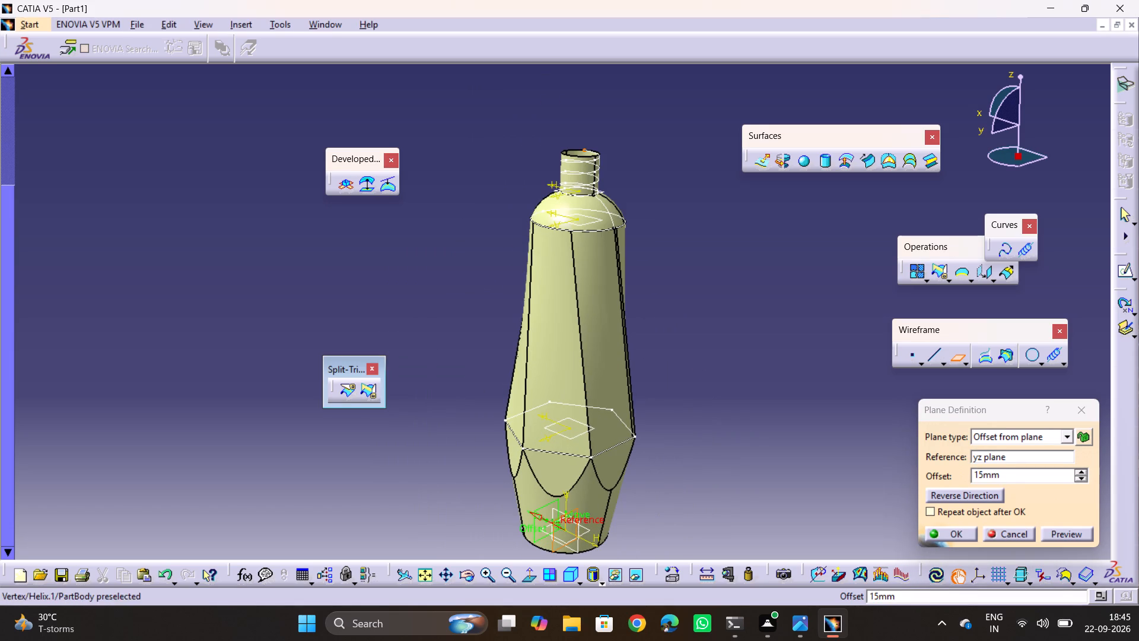
{"action": "left_click", "coordinate": [585, 153]}
{"action": "middle_click_drag", "start_coordinate": [700, 343], "coordinate": [701, 326], "text": "ctrl"}
{"action": "left_click", "coordinate": [944, 532]}
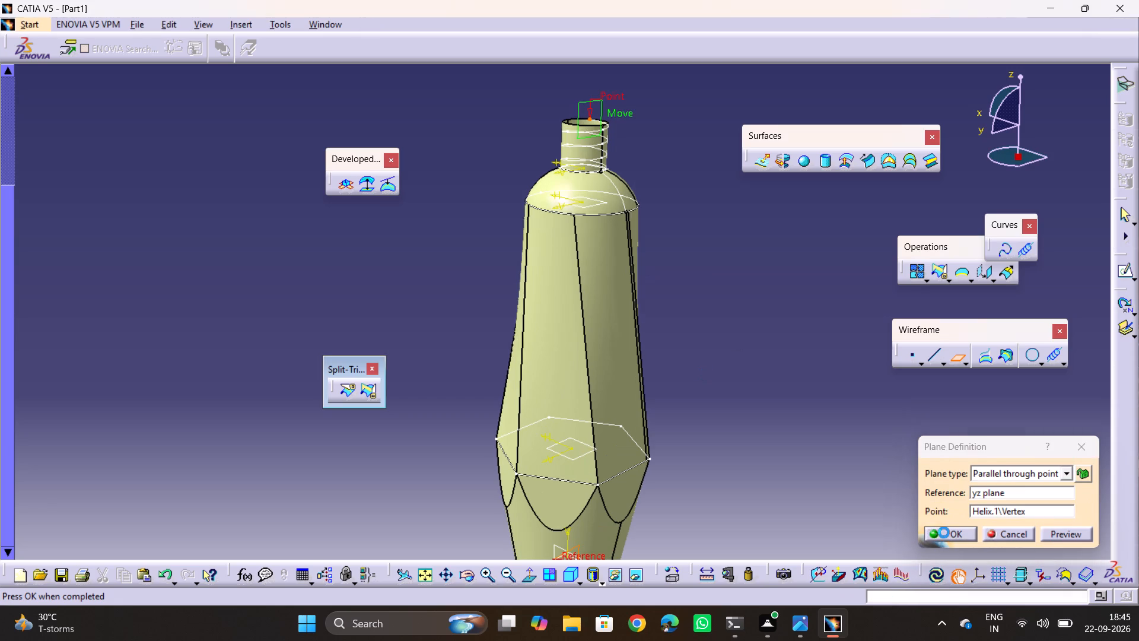
Open a sketch on the new plane and draw a circle of about 0.6 mm radius just outside the neck's rim.
{"action": "left_click", "coordinate": [601, 103]}
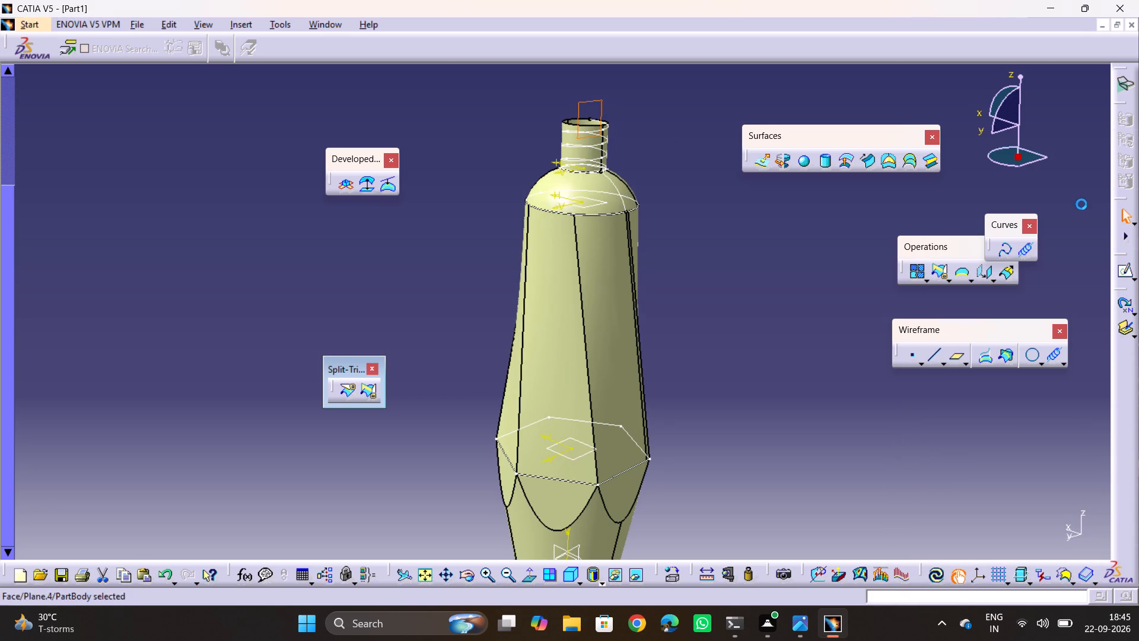
{"action": "left_click", "coordinate": [1127, 266]}
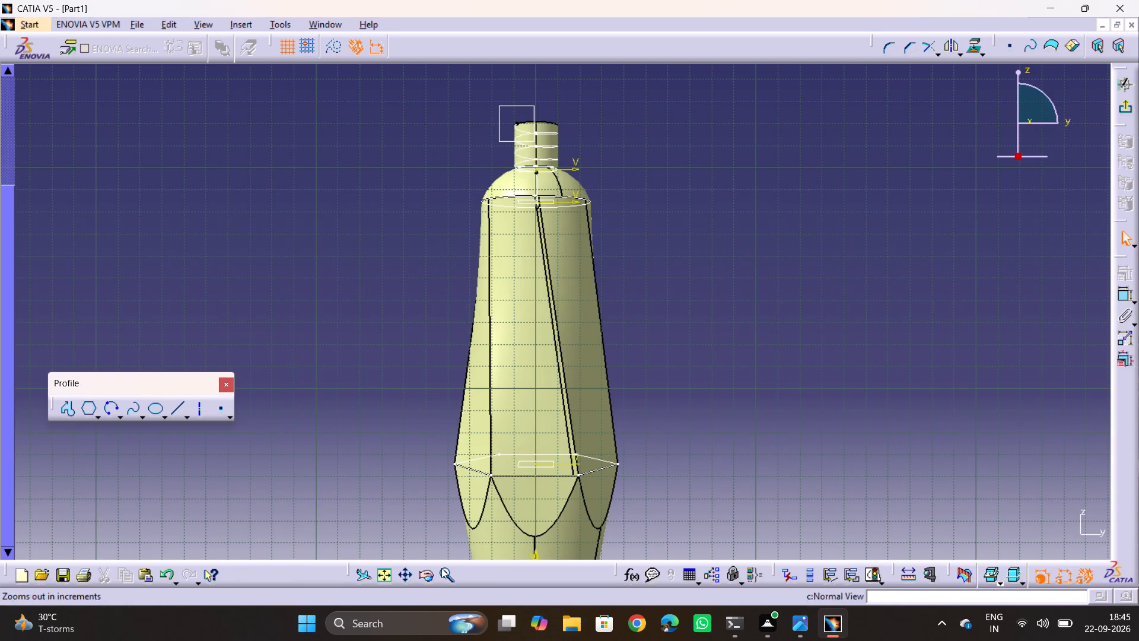
{"action": "left_click", "coordinate": [378, 570]}
{"action": "middle_click_drag", "start_coordinate": [565, 164], "coordinate": [570, 93], "text": "ctrl"}
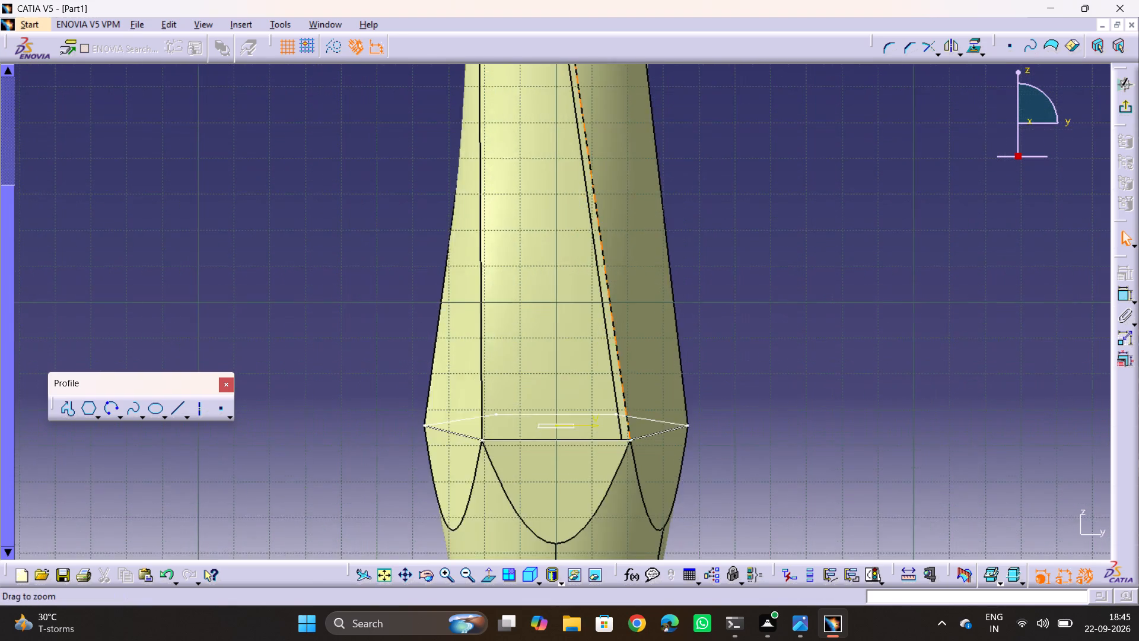
{"action": "middle_click_drag", "start_coordinate": [570, 93], "coordinate": [594, 109], "text": "ctrl"}
{"action": "middle_click_drag", "start_coordinate": [581, 139], "coordinate": [577, 443]}
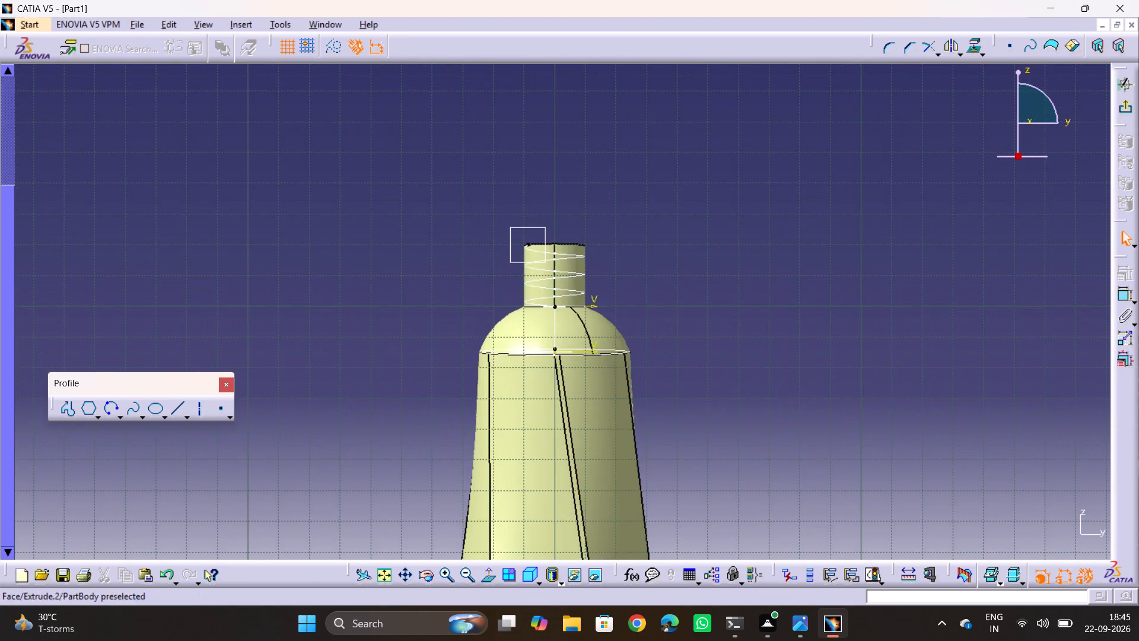
{"action": "middle_click_drag", "start_coordinate": [545, 211], "coordinate": [603, 132], "text": "ctrl"}
{"action": "middle_click_drag", "start_coordinate": [561, 137], "coordinate": [561, 313]}
{"action": "middle_click_drag", "start_coordinate": [444, 342], "coordinate": [516, 231], "text": "ctrl"}
{"action": "scroll", "coordinate": [447, 342], "scroll_direction": "up", "scroll_amount": 1, "text": "ctrl"}
{"action": "middle_click_drag", "start_coordinate": [412, 475], "coordinate": [448, 445]}
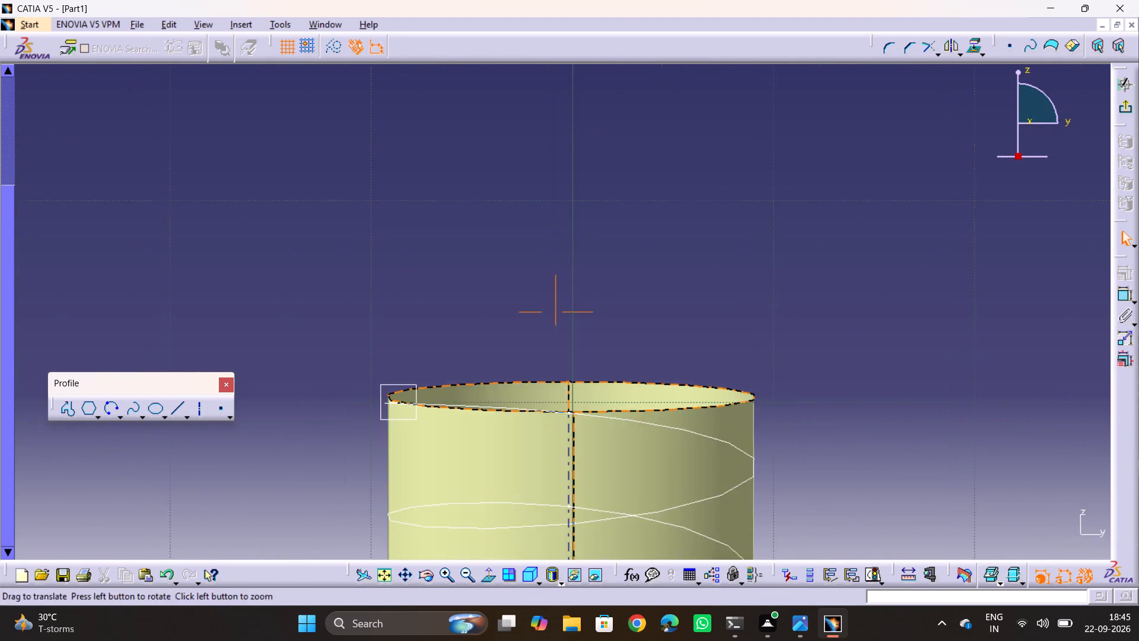
{"action": "middle_click_drag", "start_coordinate": [448, 445], "coordinate": [531, 383]}
{"action": "middle_click_drag", "start_coordinate": [532, 370], "coordinate": [552, 462]}
{"action": "left_click_drag", "start_coordinate": [532, 370], "coordinate": [552, 462]}
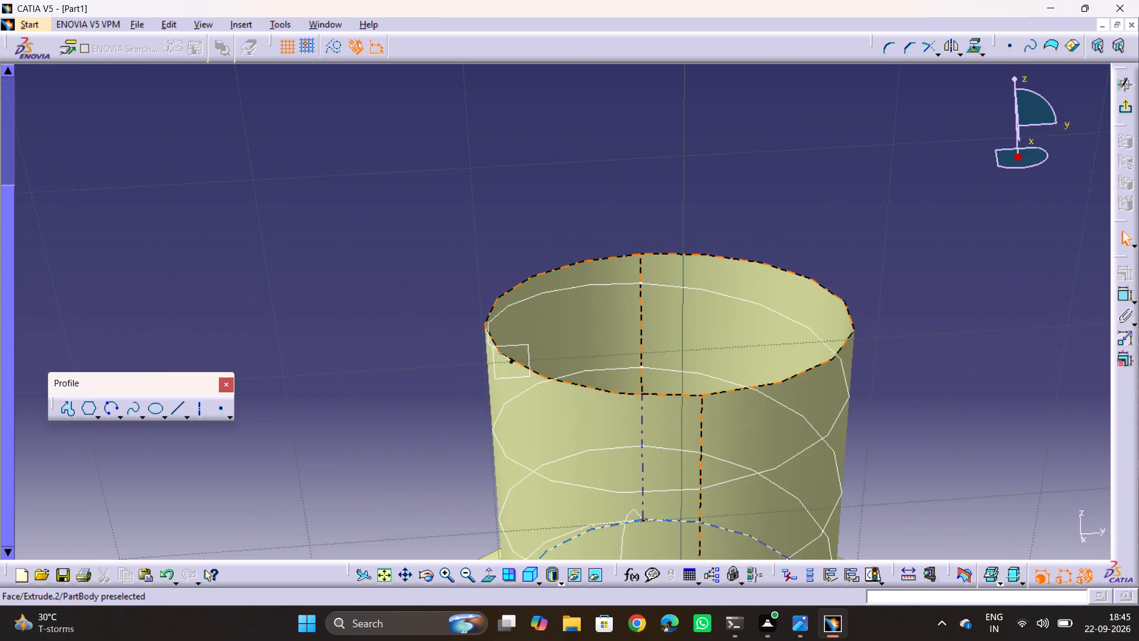
{"action": "middle_click_drag", "start_coordinate": [532, 396], "coordinate": [539, 334], "text": "ctrl"}
{"action": "middle_click_drag", "start_coordinate": [530, 384], "coordinate": [584, 285]}
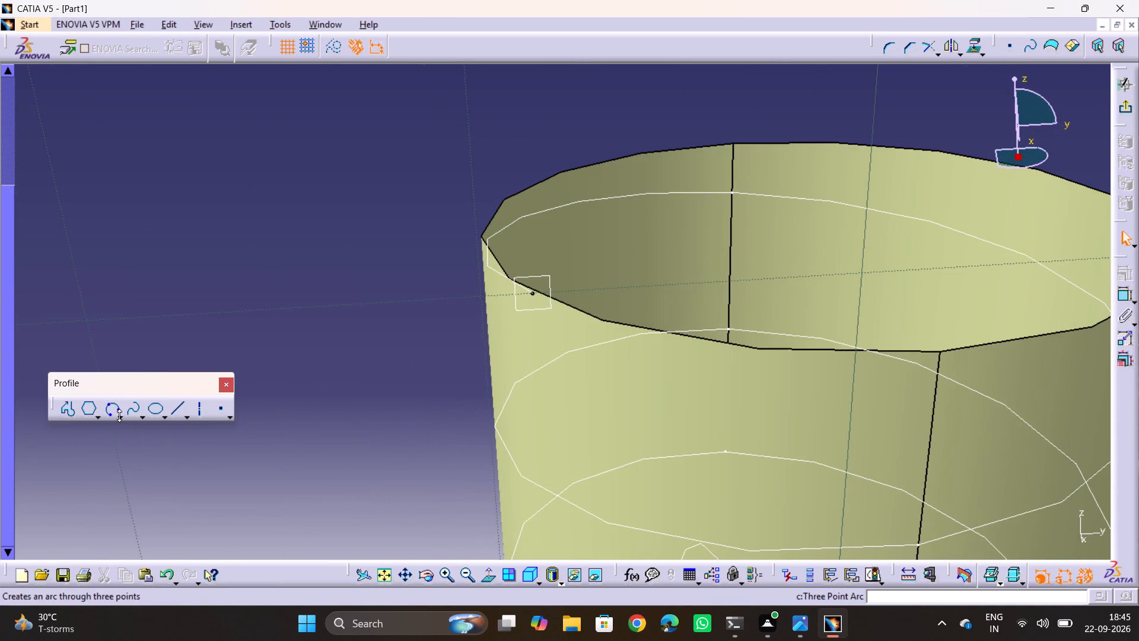
{"action": "left_click", "coordinate": [119, 415]}
{"action": "left_click", "coordinate": [146, 430]}
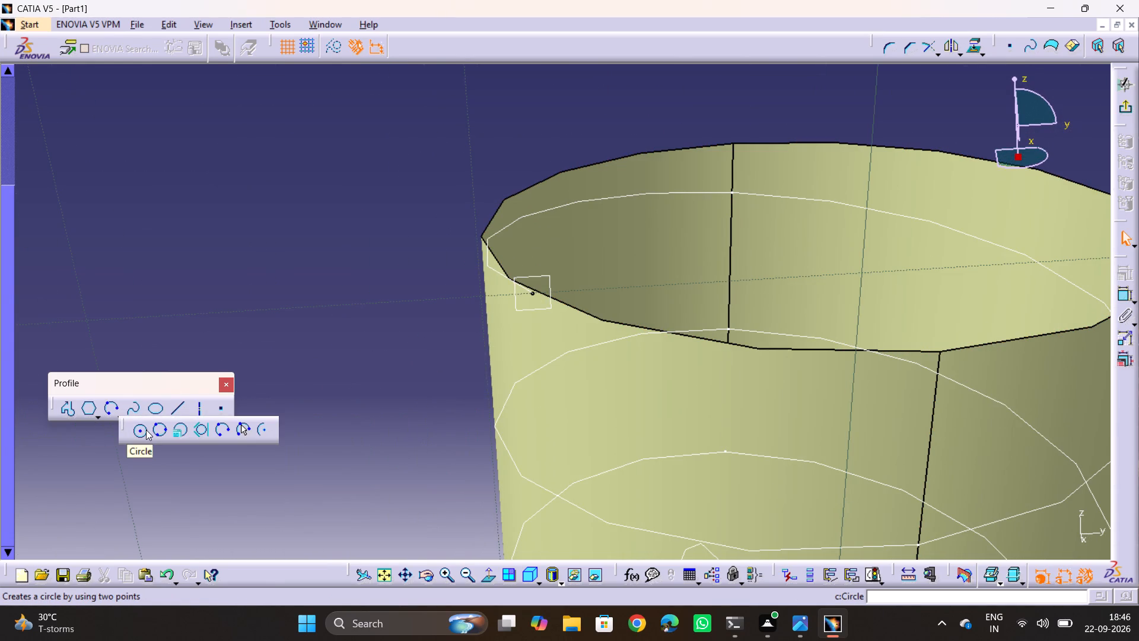
{"action": "left_click", "coordinate": [434, 322]}
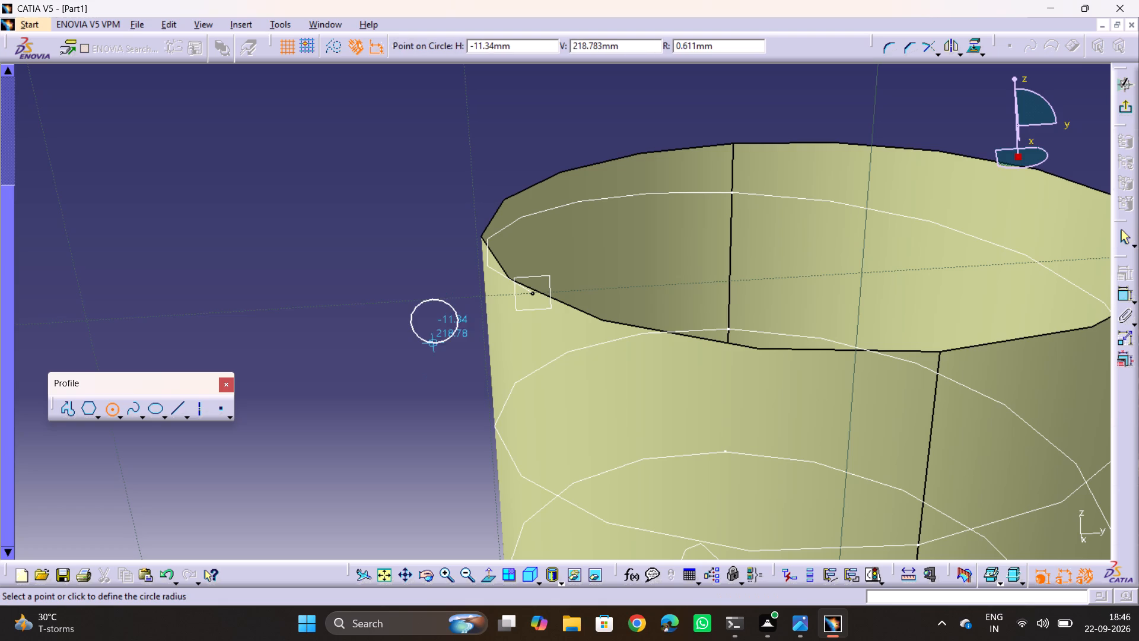
{"action": "left_click", "coordinate": [432, 342]}
{"action": "left_click", "coordinate": [413, 397]}
Check the thread profile in drawing 12 and dimension the sketched circle to a 2 mm diameter.
{"action": "key", "text": "alt+Tab"}
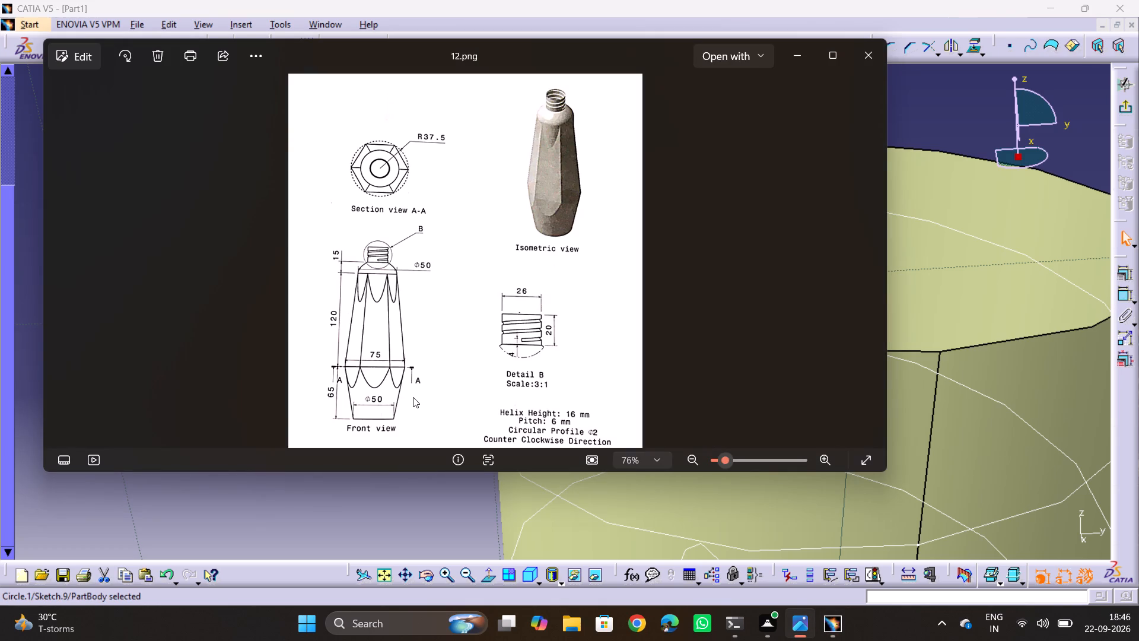
{"action": "key", "text": "alt+Tab"}
{"action": "left_click", "coordinate": [428, 300]}
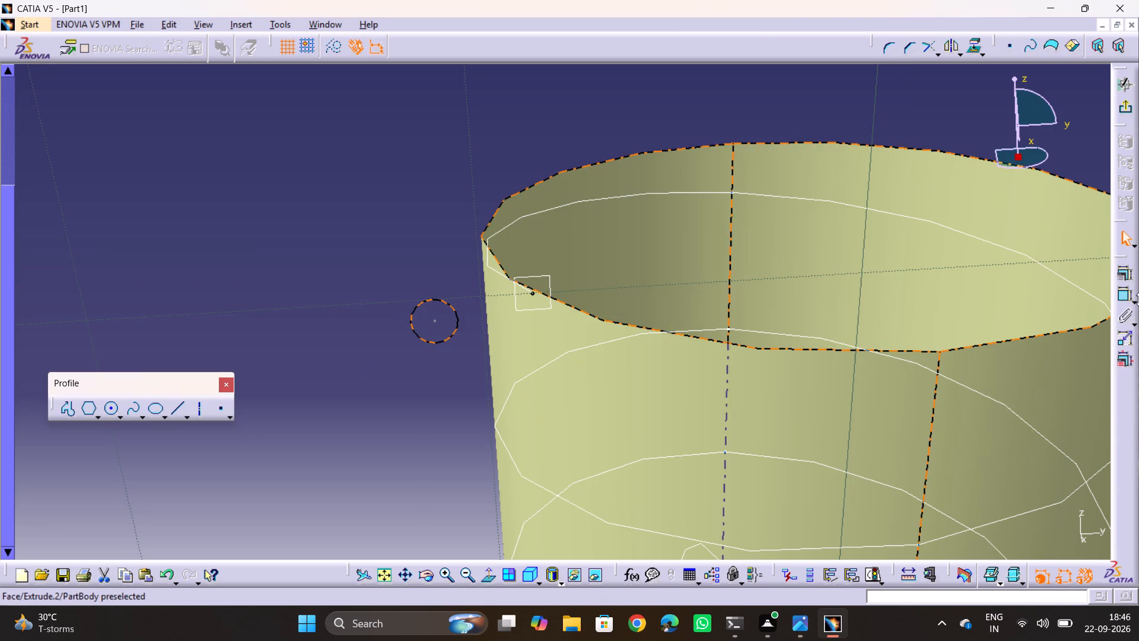
{"action": "left_click", "coordinate": [1124, 296]}
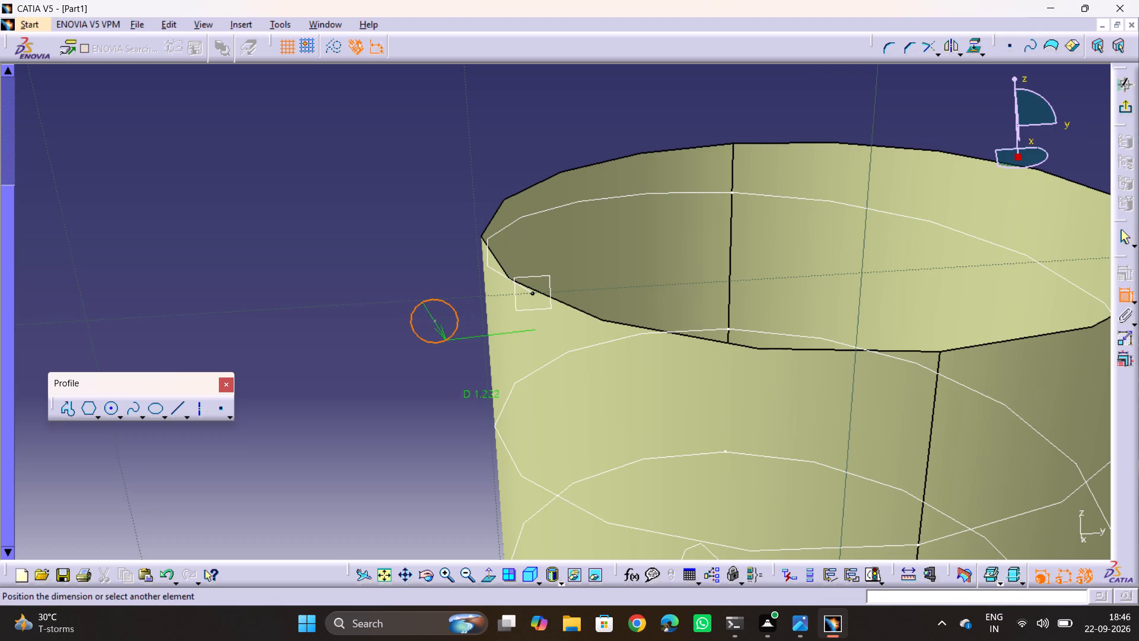
{"action": "left_click", "coordinate": [384, 372]}
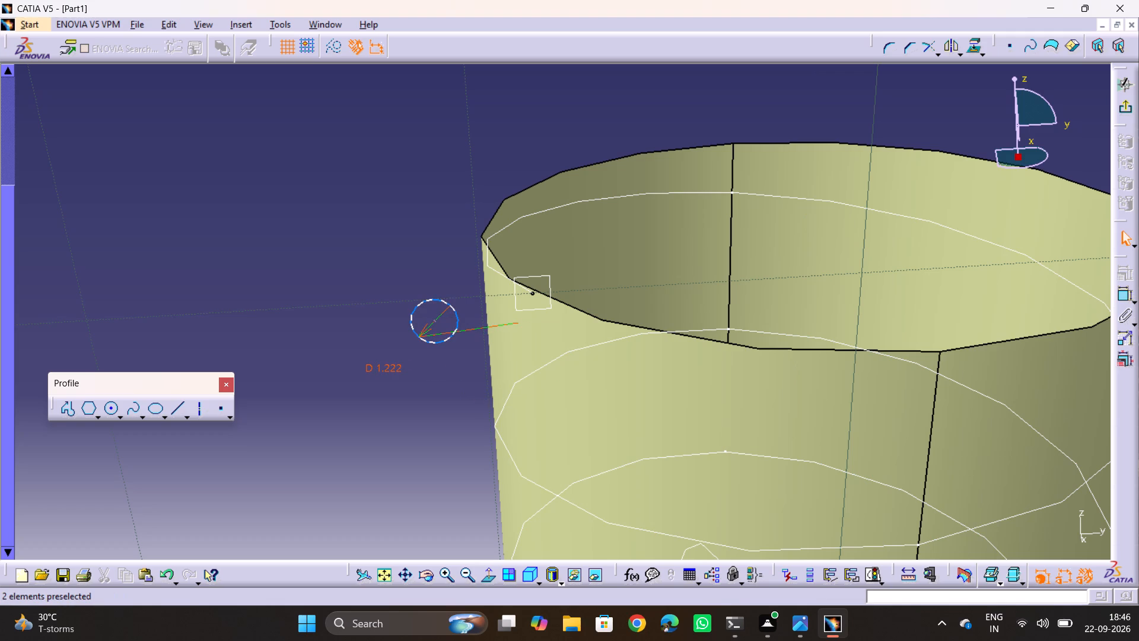
{"action": "double_click", "coordinate": [392, 372]}
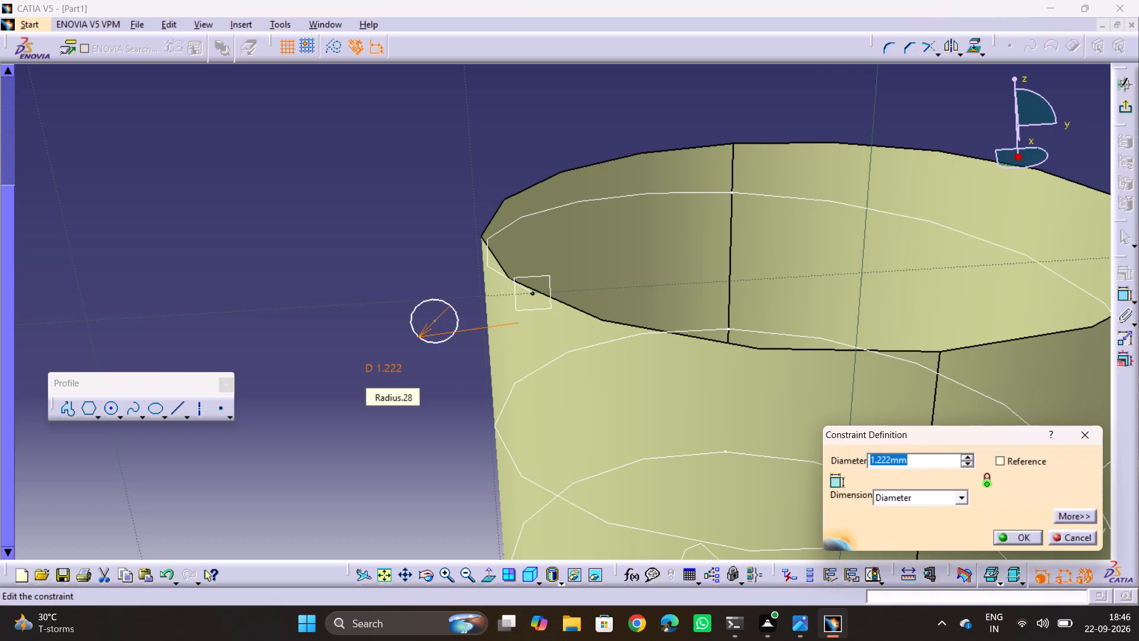
{"action": "key", "text": "2"}
{"action": "key", "text": "Return"}
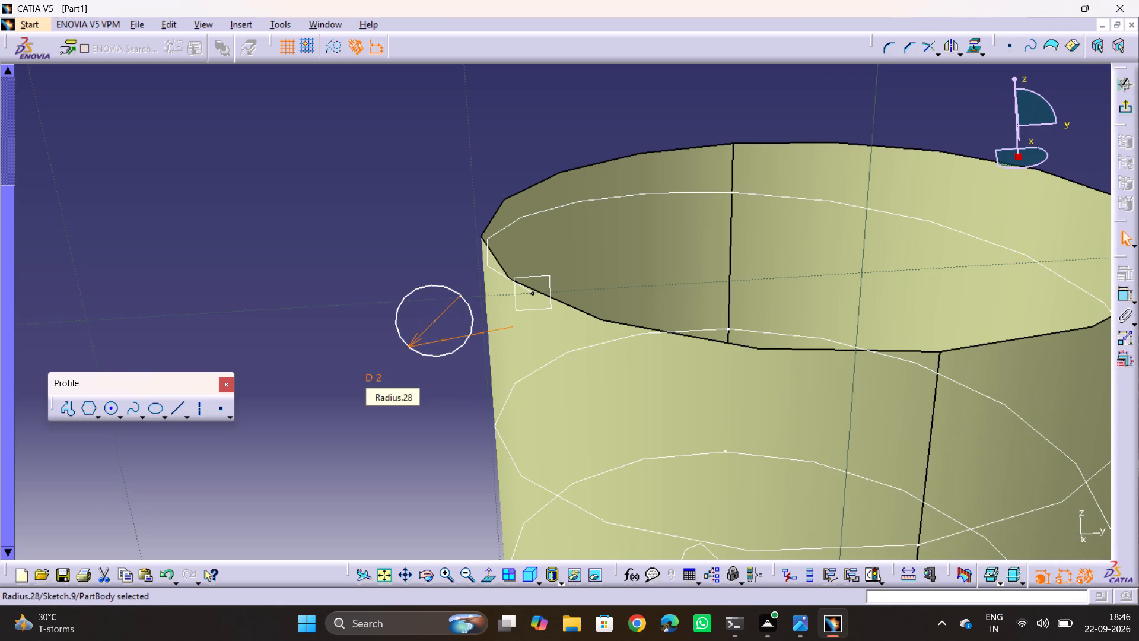
{"action": "left_click", "coordinate": [378, 442]}
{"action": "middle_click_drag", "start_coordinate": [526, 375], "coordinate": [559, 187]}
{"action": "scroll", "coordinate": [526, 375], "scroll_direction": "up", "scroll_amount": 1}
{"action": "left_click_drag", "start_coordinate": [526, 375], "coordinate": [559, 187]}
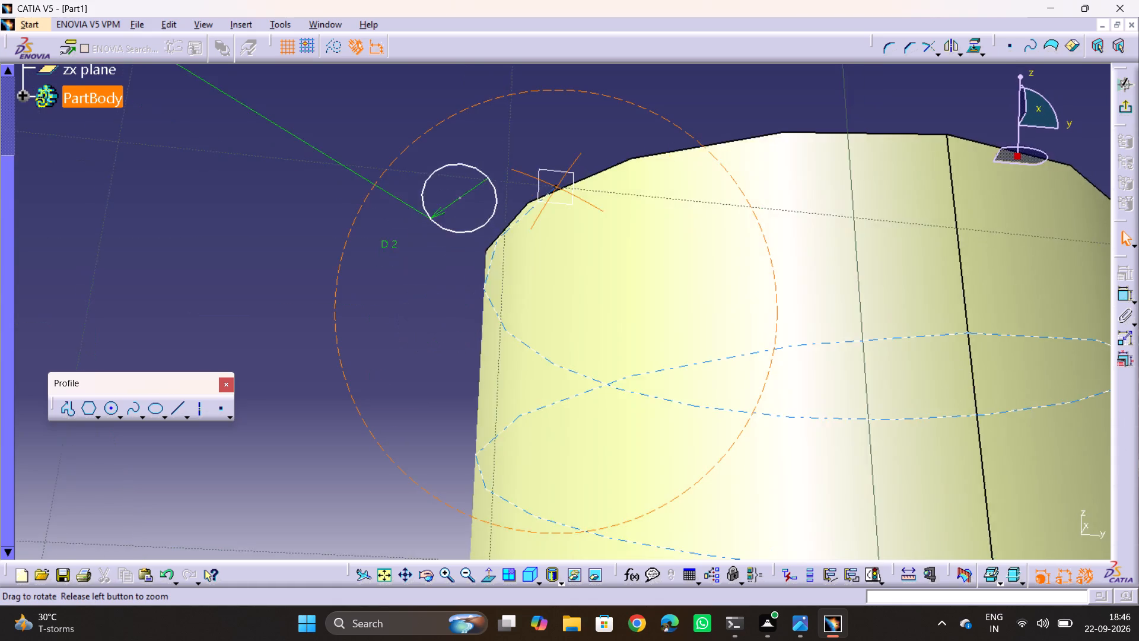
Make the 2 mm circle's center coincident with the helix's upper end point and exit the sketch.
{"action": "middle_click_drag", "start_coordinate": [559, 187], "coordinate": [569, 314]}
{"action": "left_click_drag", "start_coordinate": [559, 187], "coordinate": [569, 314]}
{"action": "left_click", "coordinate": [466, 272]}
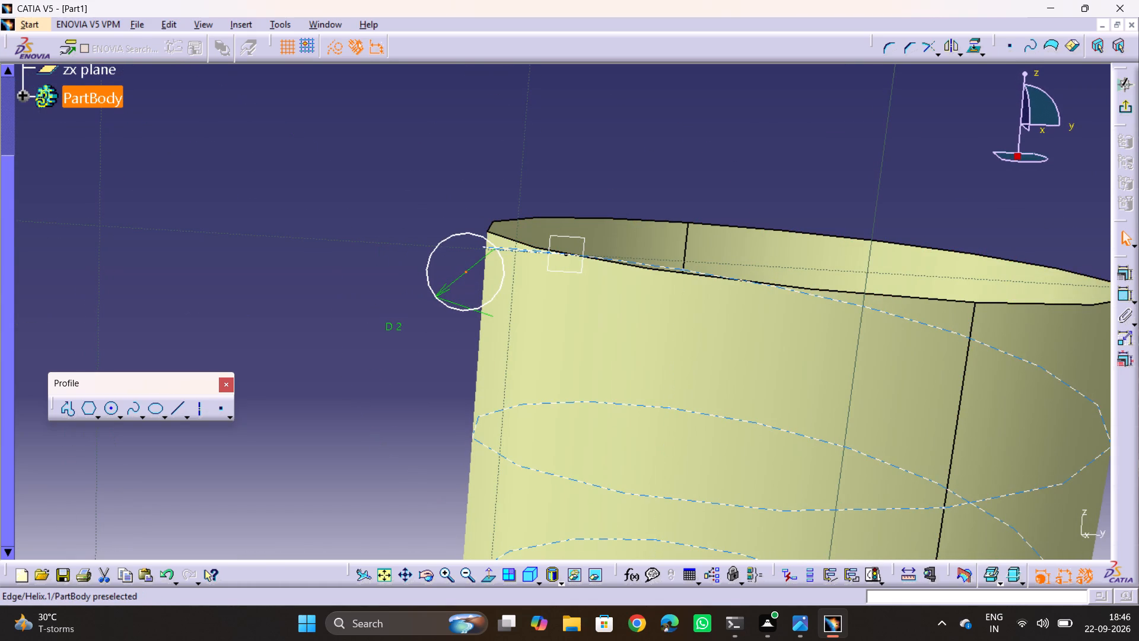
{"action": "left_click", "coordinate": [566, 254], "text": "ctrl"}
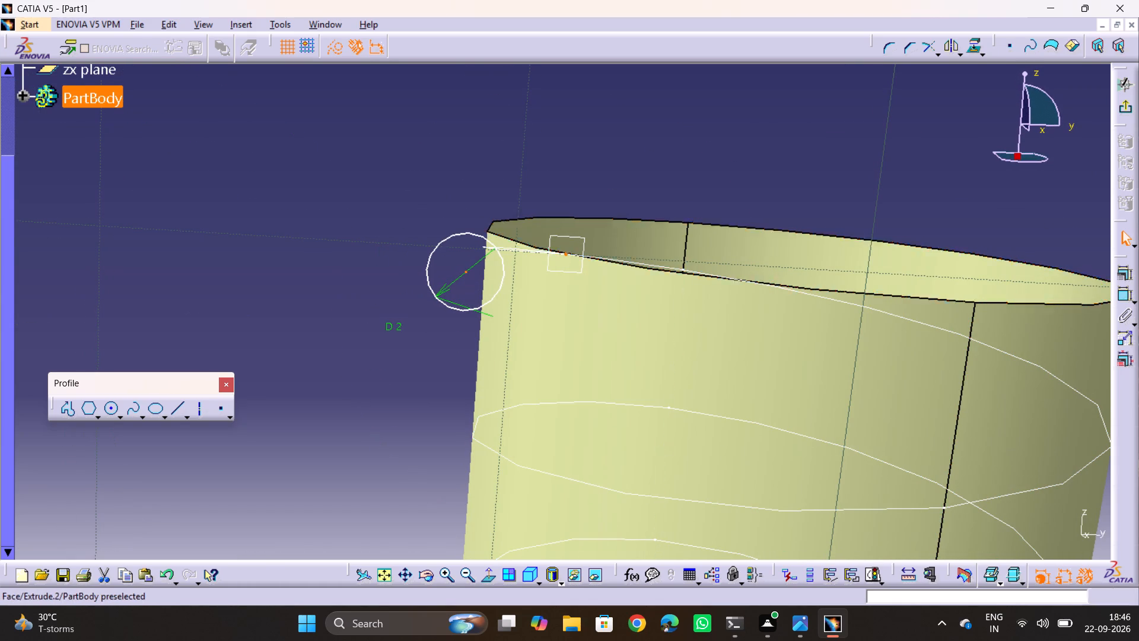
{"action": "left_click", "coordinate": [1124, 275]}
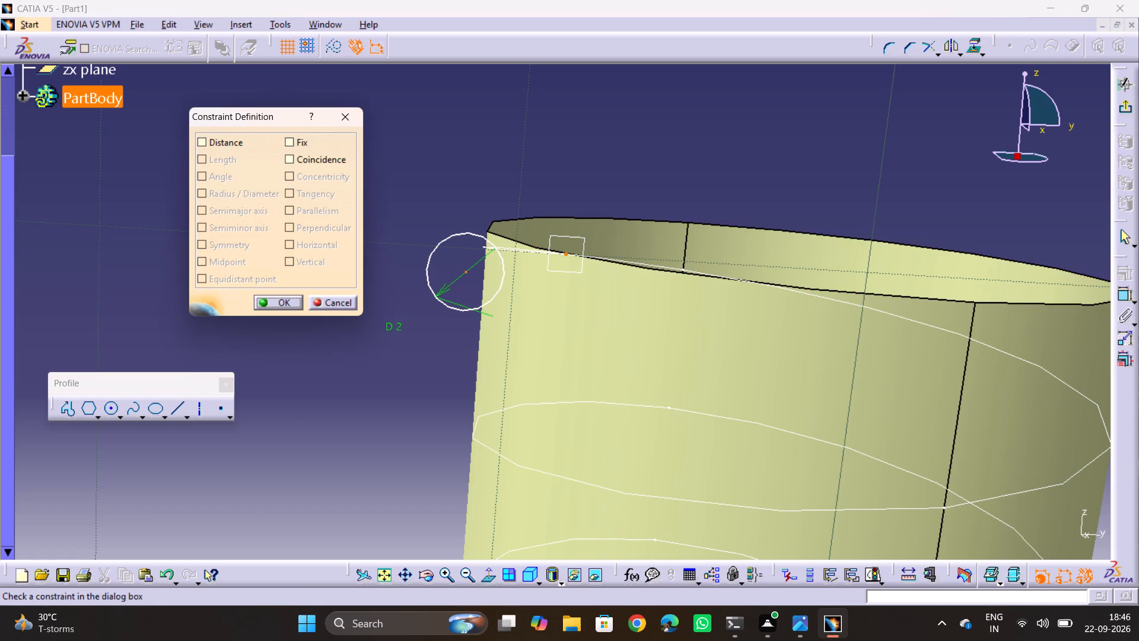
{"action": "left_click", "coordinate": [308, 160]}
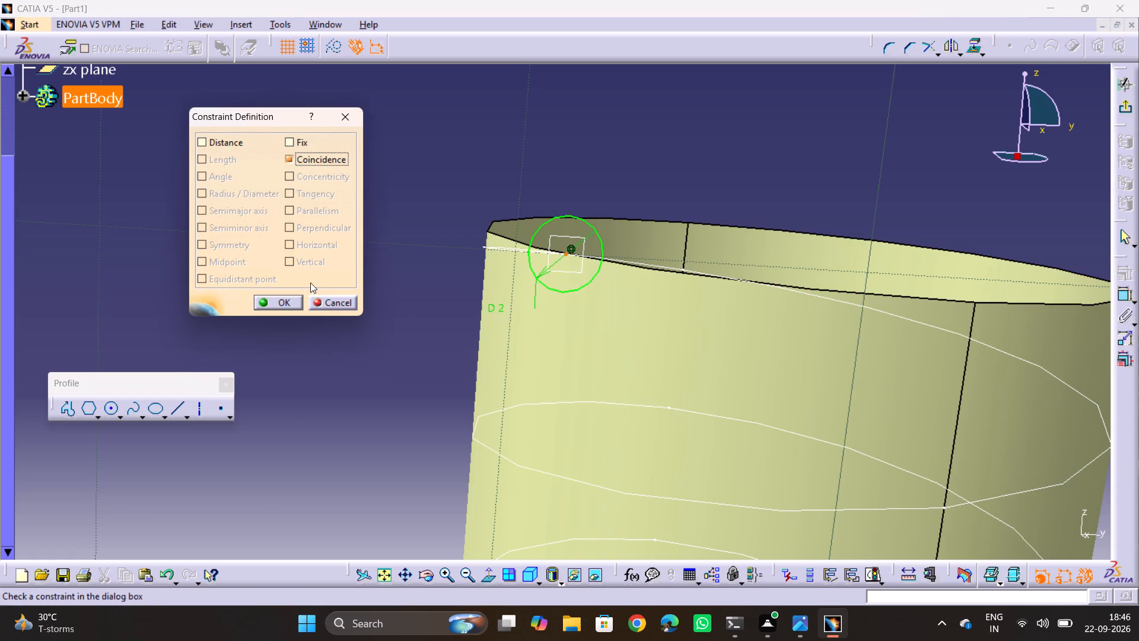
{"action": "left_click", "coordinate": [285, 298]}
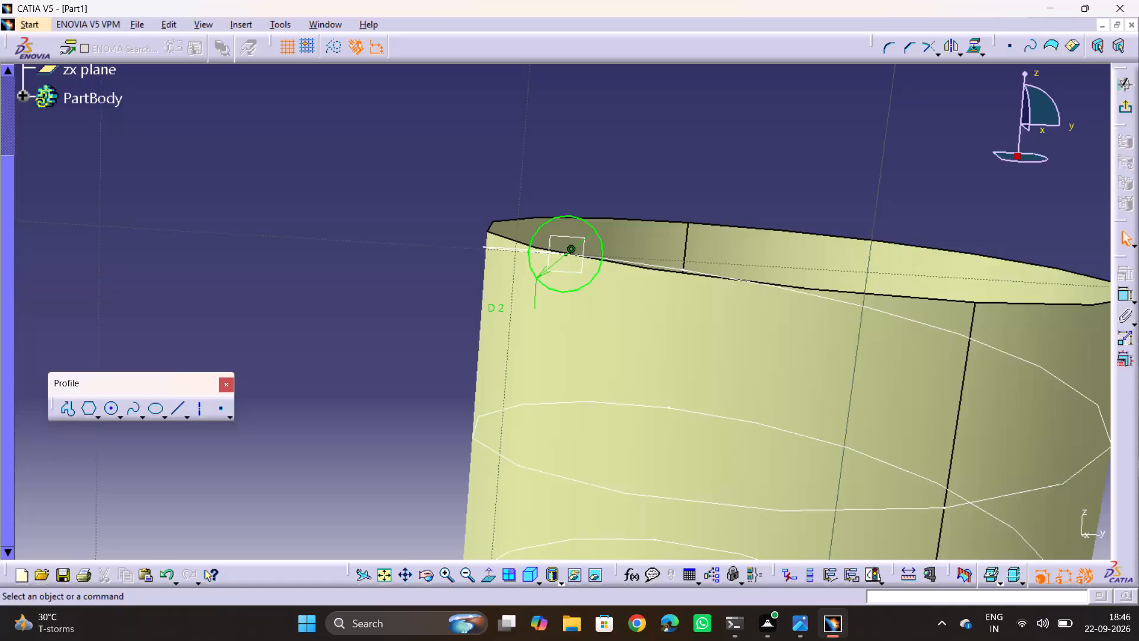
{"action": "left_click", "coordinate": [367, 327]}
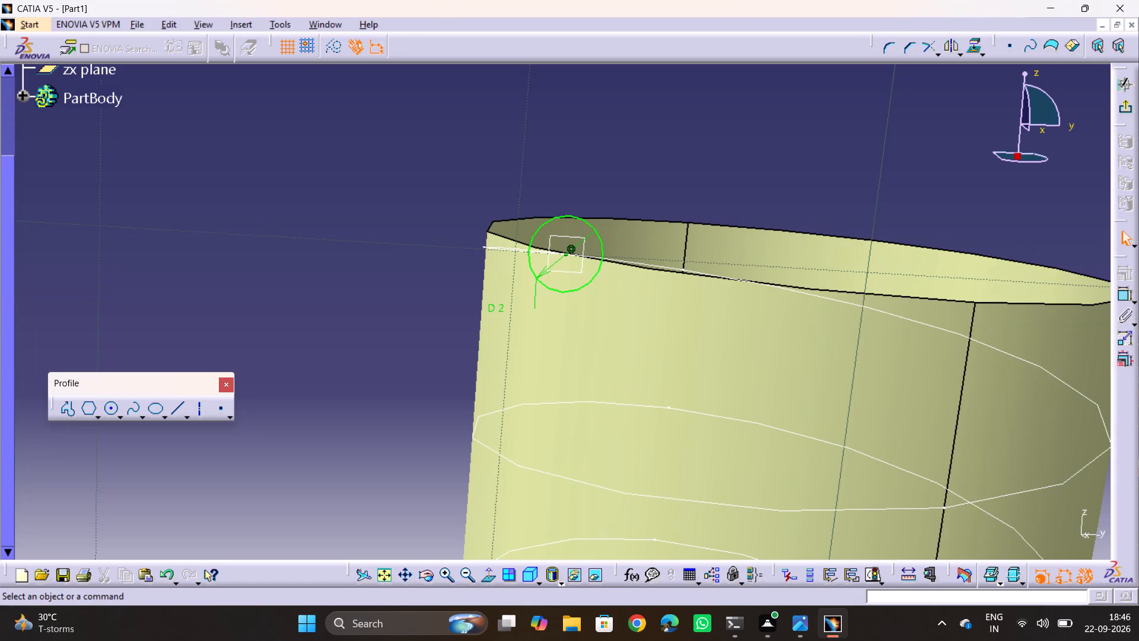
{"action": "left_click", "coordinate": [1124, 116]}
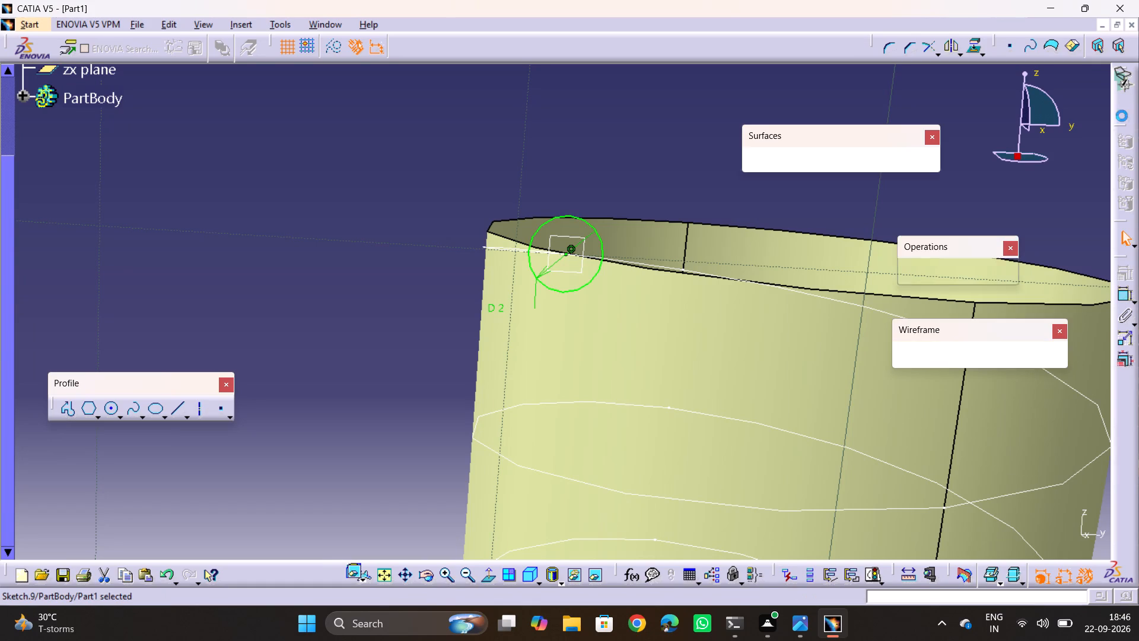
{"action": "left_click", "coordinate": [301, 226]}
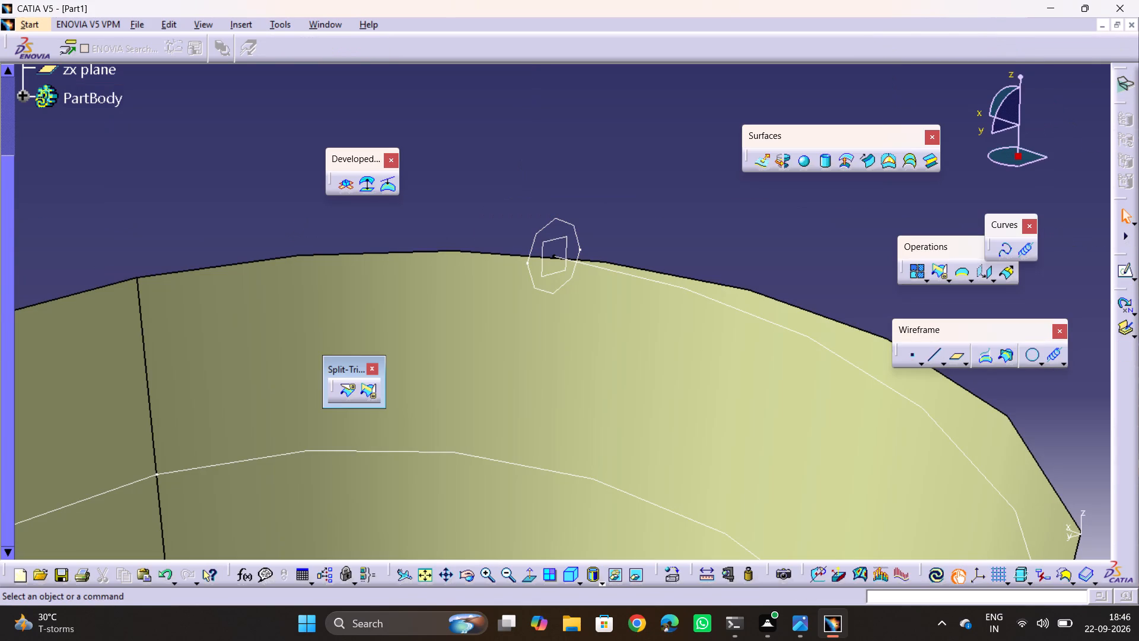
Examine the Sweep command's profile types and their subtypes for one suited to the round thread.
{"action": "middle_click_drag", "start_coordinate": [657, 150], "coordinate": [671, 226], "text": "ctrl"}
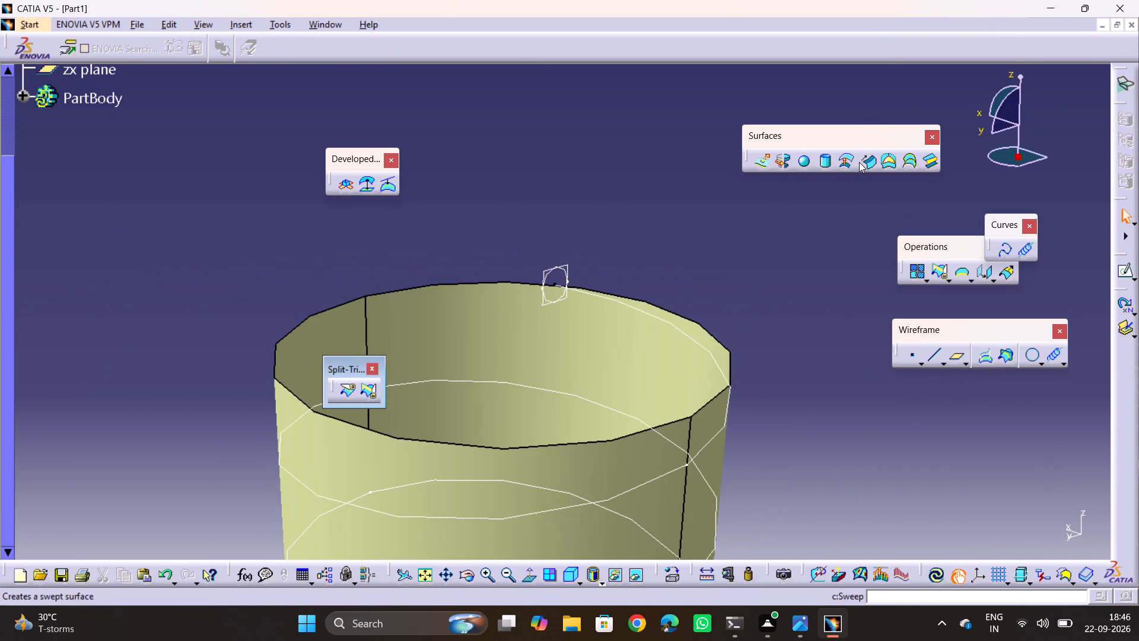
{"action": "left_click", "coordinate": [867, 163]}
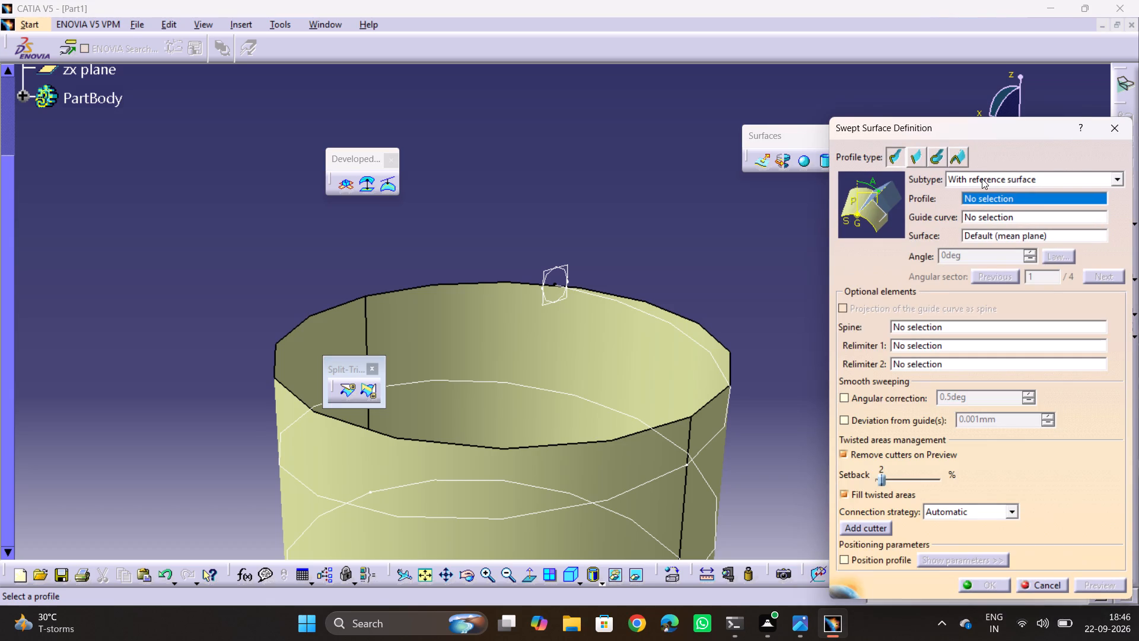
{"action": "left_click", "coordinate": [908, 154]}
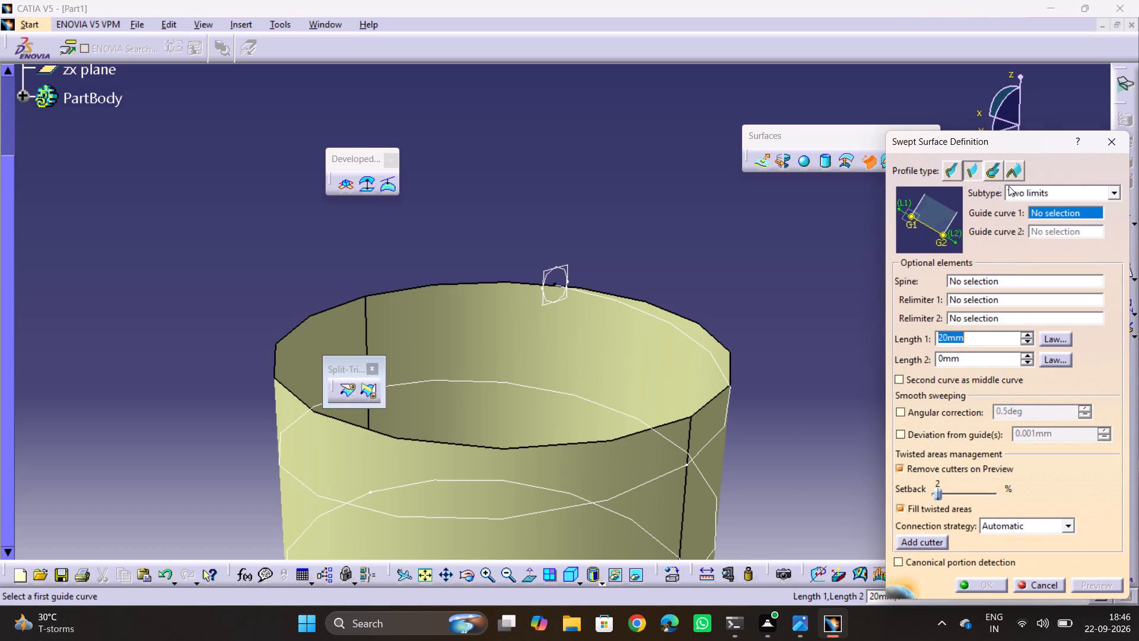
{"action": "left_click", "coordinate": [1037, 192]}
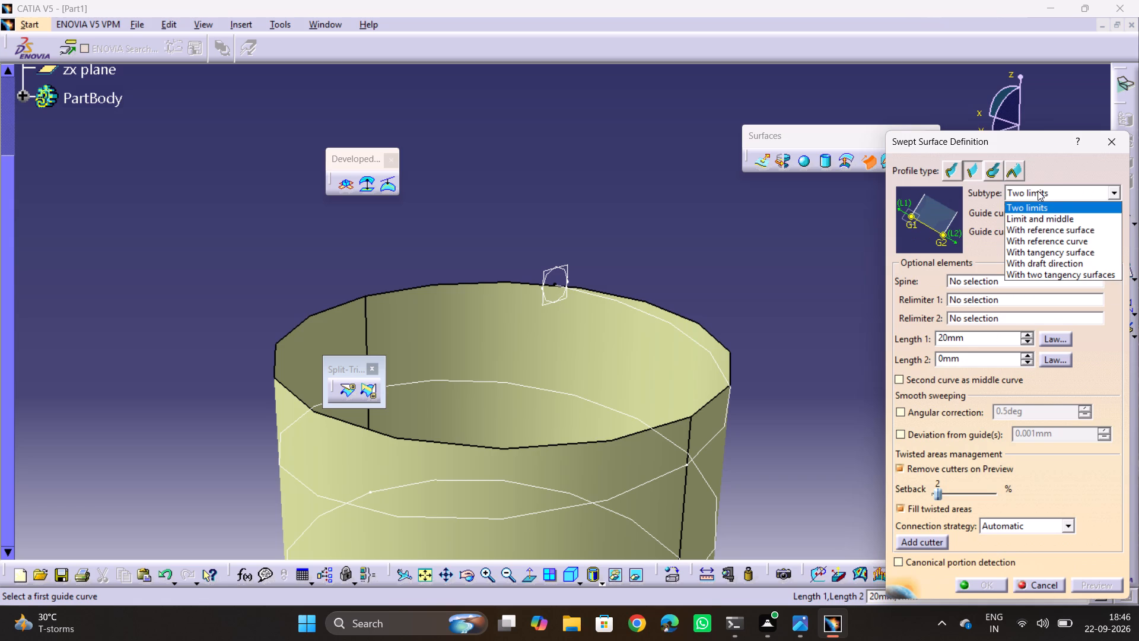
{"action": "left_click", "coordinate": [1041, 244]}
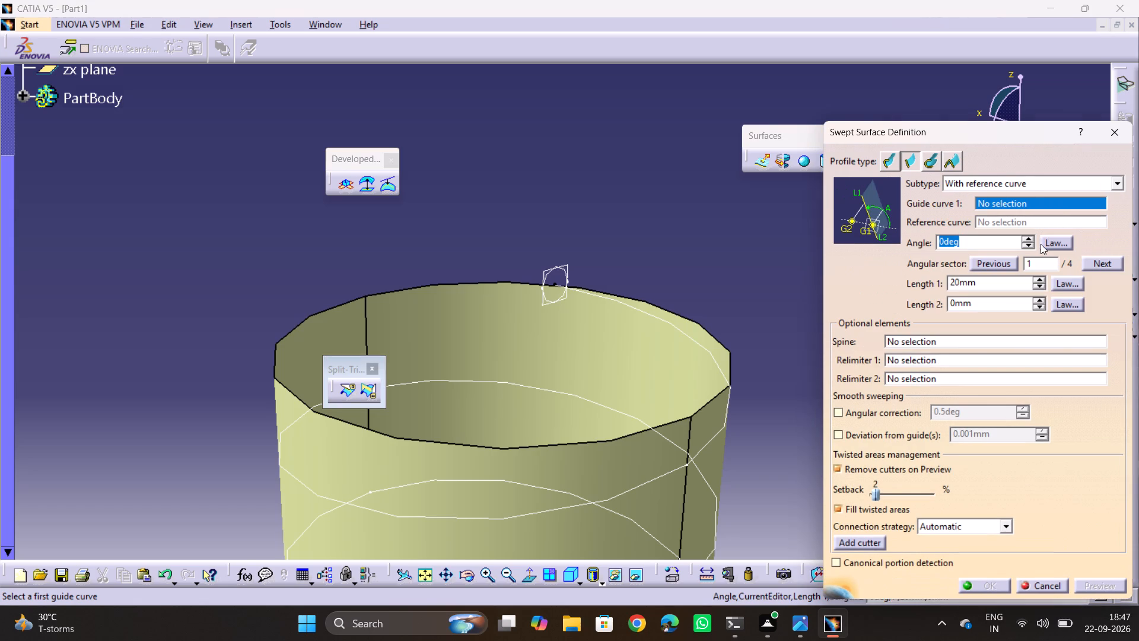
{"action": "left_click", "coordinate": [1014, 183]}
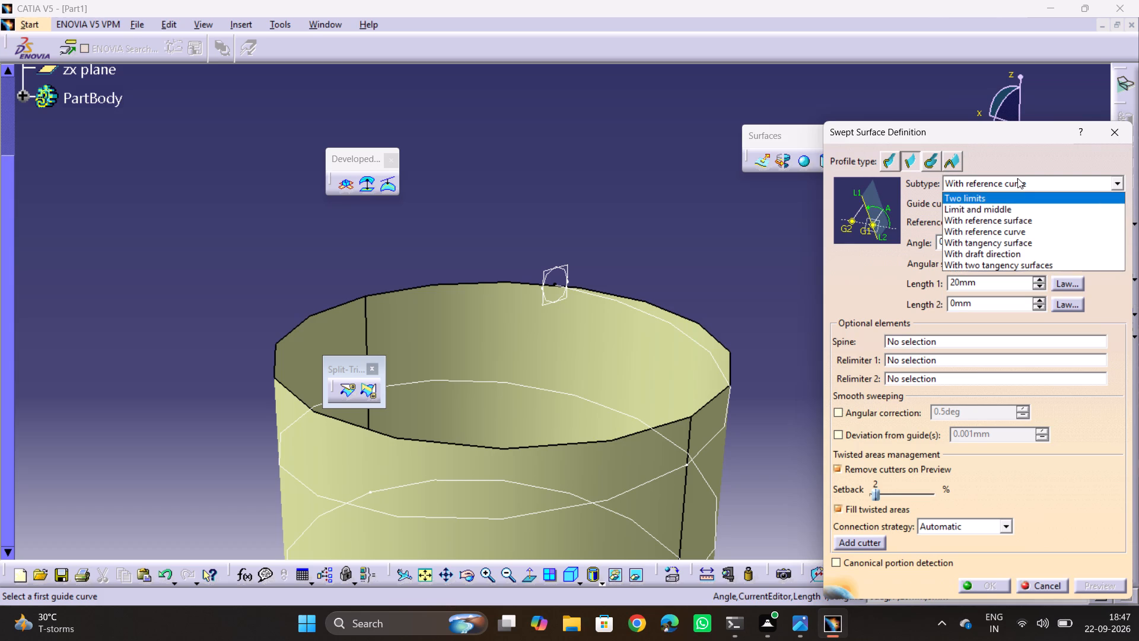
{"action": "left_click", "coordinate": [1017, 178]}
{"action": "left_click", "coordinate": [890, 161]}
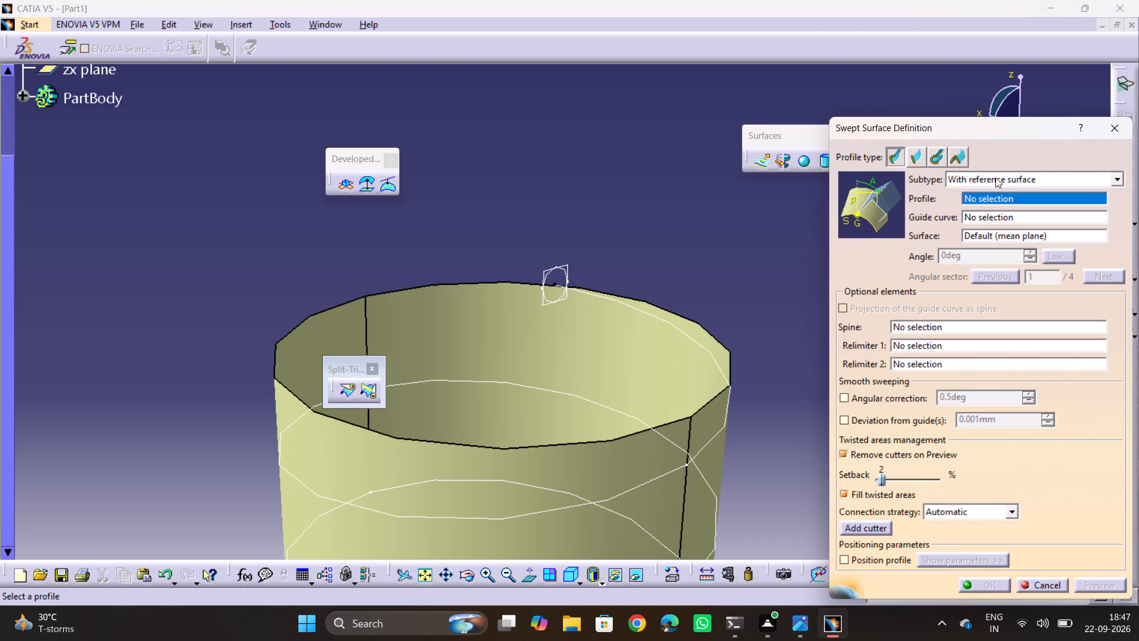
{"action": "double_click", "coordinate": [995, 177]}
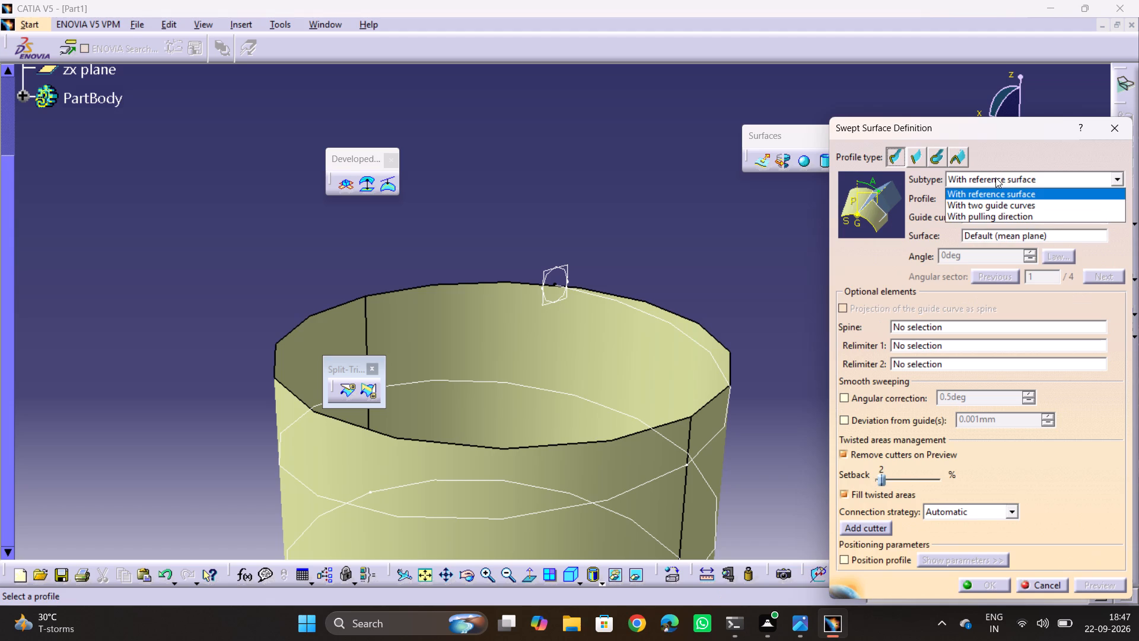
{"action": "left_click", "coordinate": [995, 177]}
{"action": "double_click", "coordinate": [995, 177]}
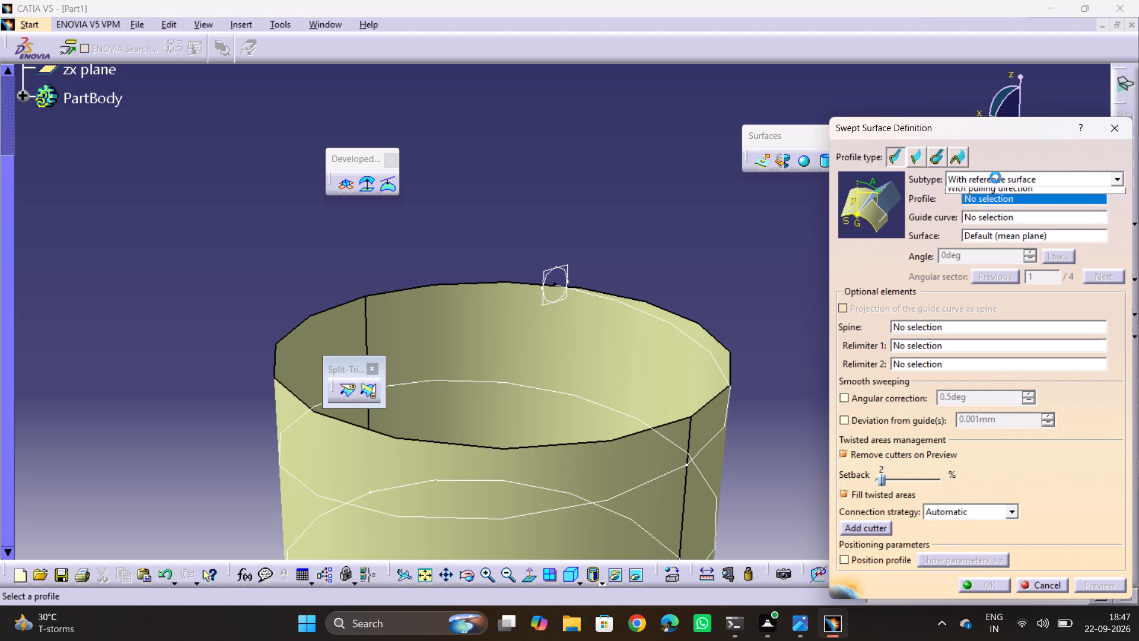
{"action": "left_click", "coordinate": [939, 163]}
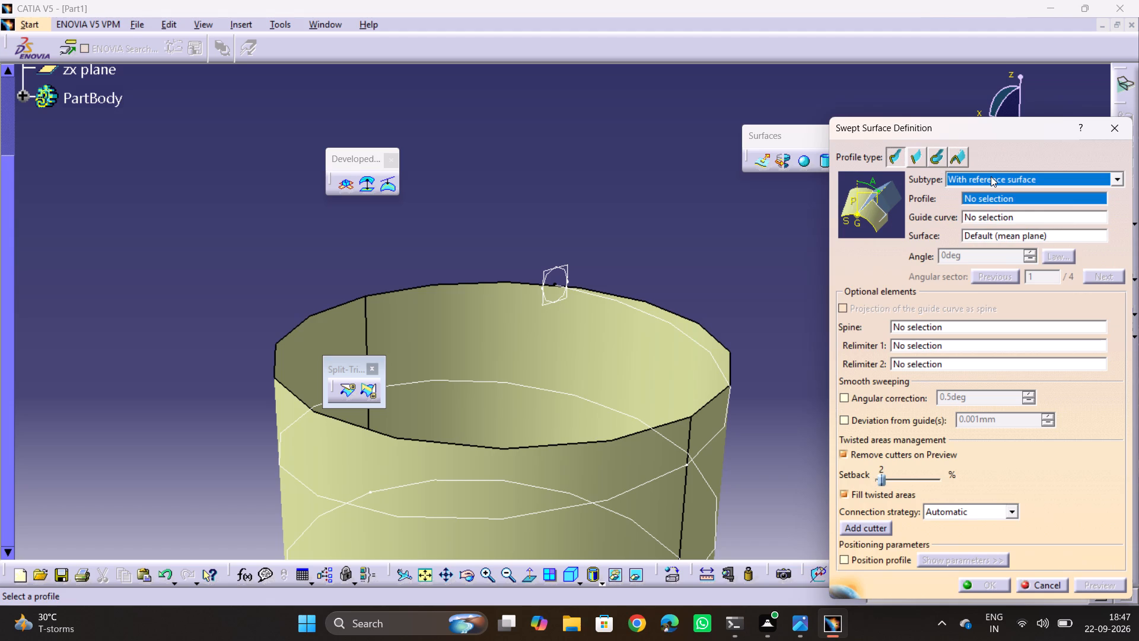
{"action": "left_click", "coordinate": [991, 176]}
{"action": "left_click", "coordinate": [991, 176]}
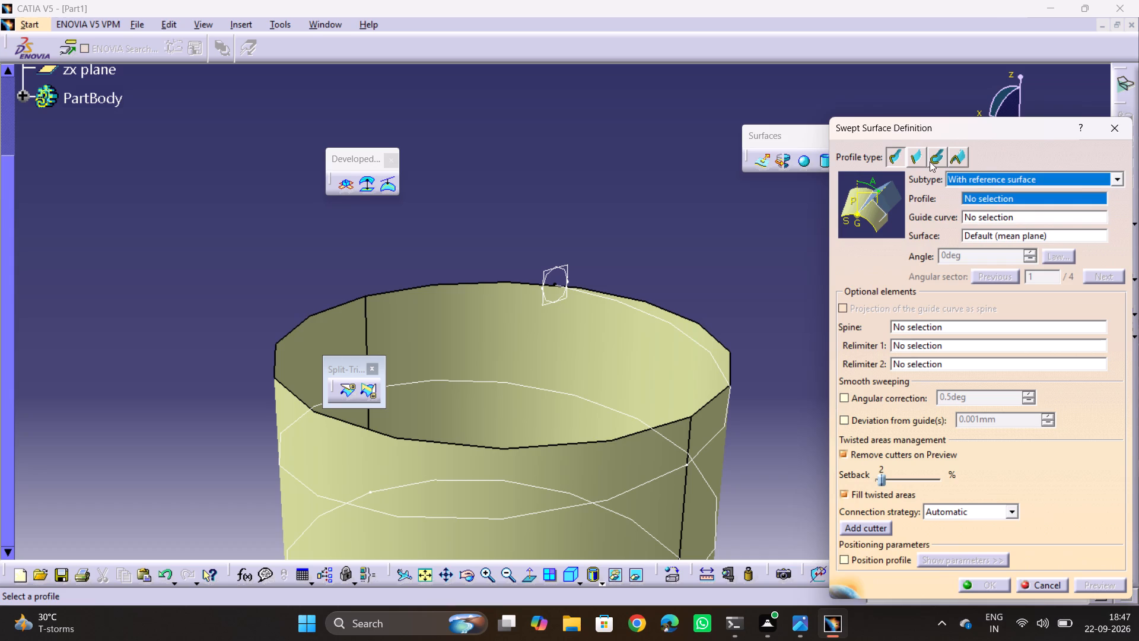
{"action": "left_click", "coordinate": [922, 157]}
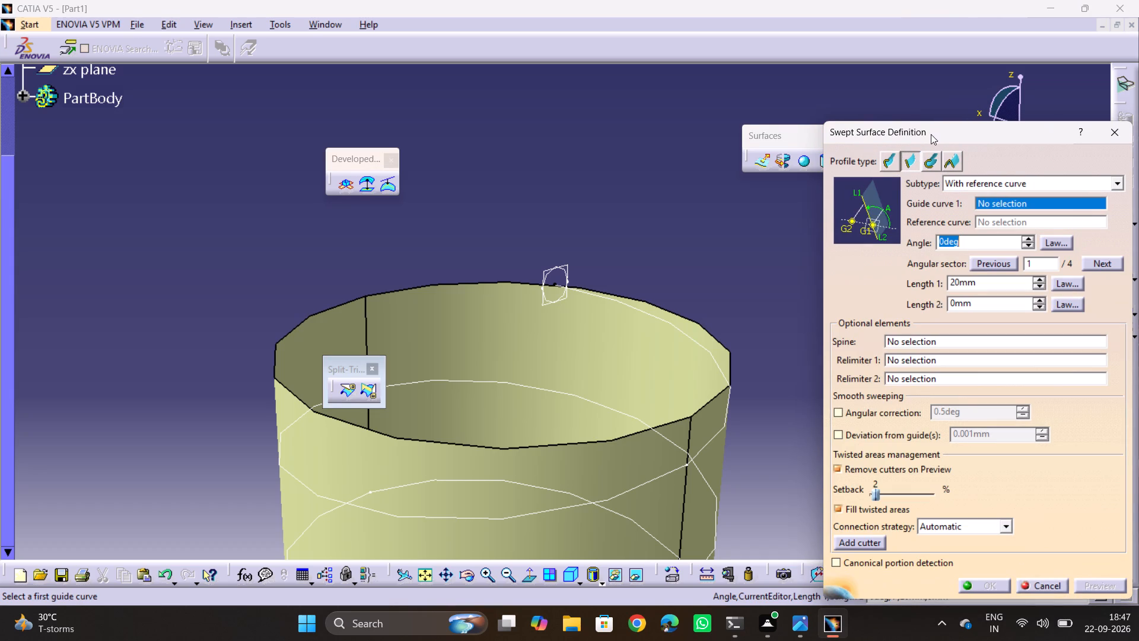
{"action": "left_click", "coordinate": [953, 185]}
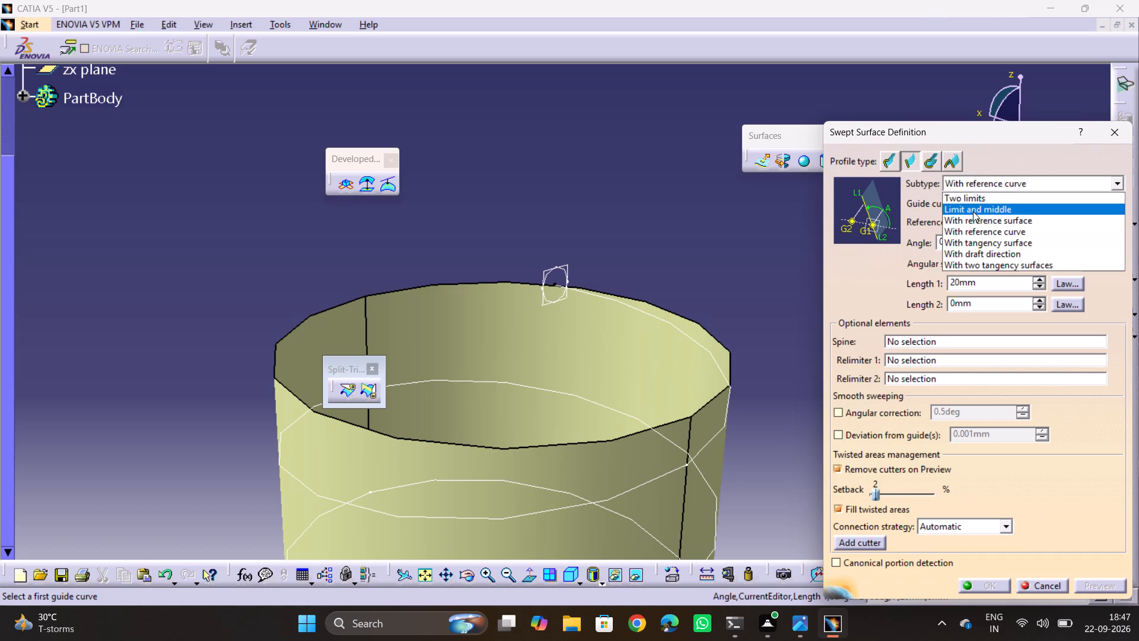
{"action": "left_click", "coordinate": [1014, 185]}
{"action": "left_click", "coordinate": [927, 157]}
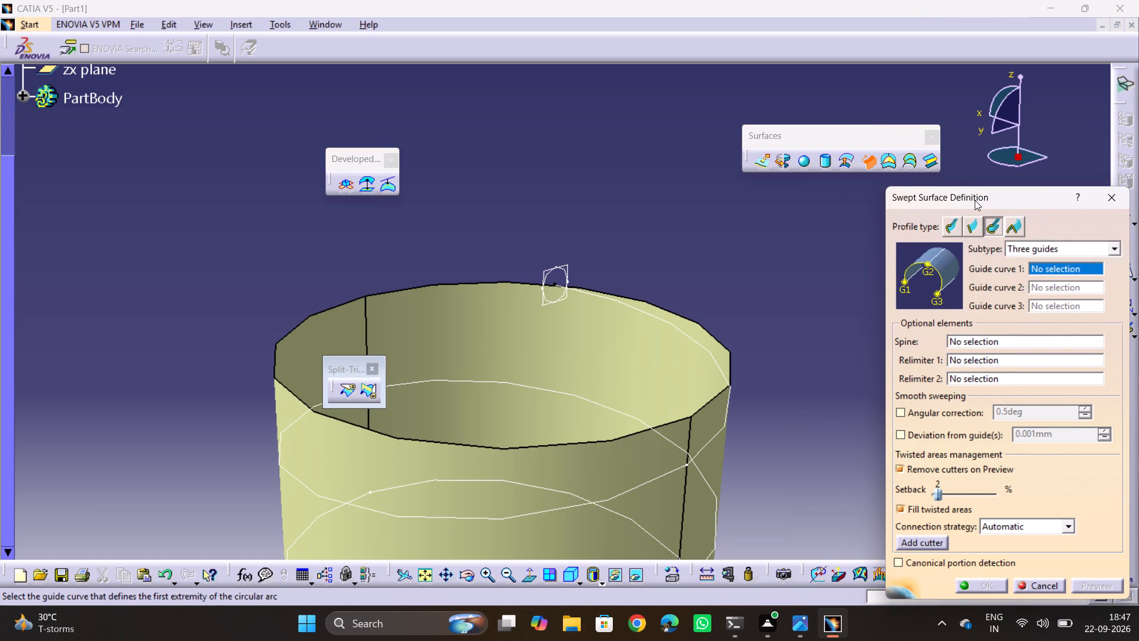
{"action": "left_click", "coordinate": [1050, 246]}
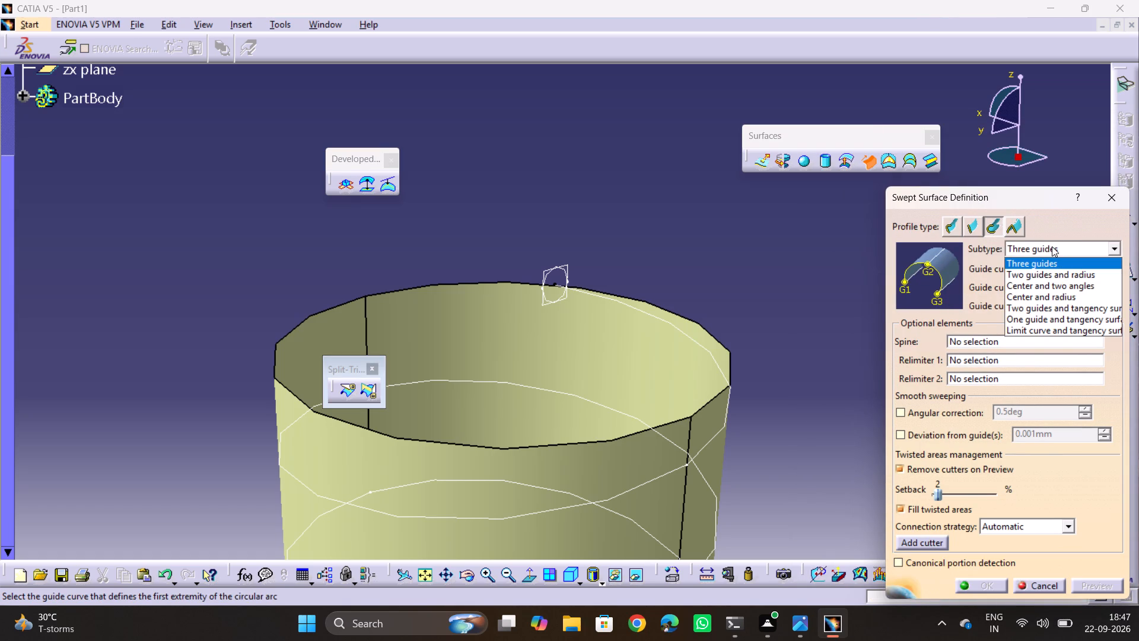
{"action": "left_click", "coordinate": [1053, 250]}
{"action": "left_click", "coordinate": [1021, 246]}
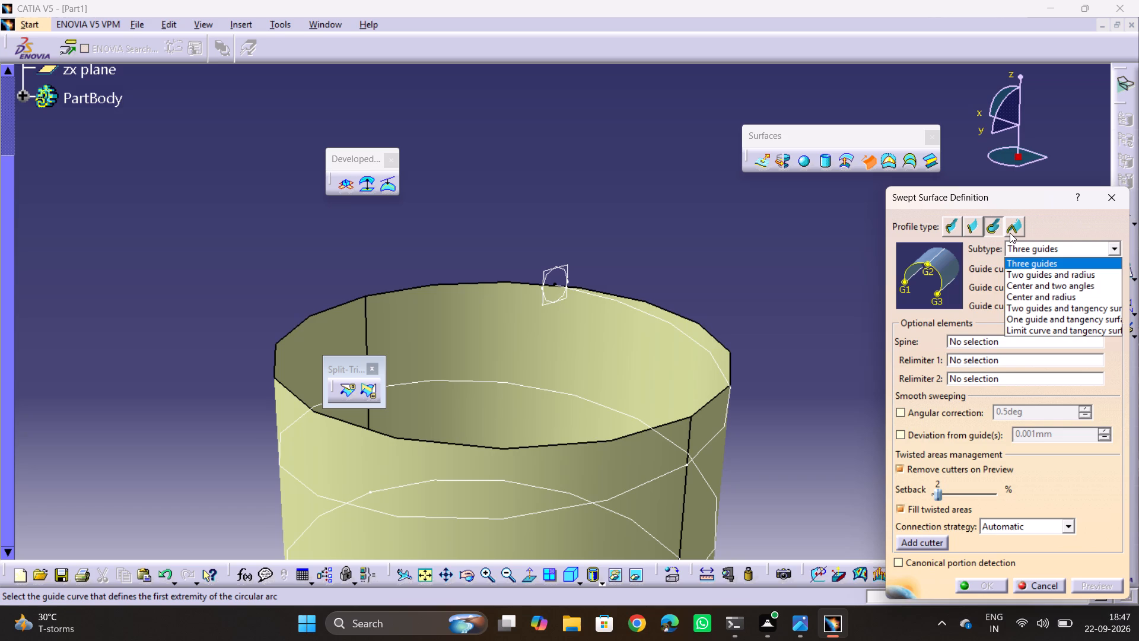
{"action": "left_click", "coordinate": [1010, 233]}
{"action": "left_click", "coordinate": [1013, 231]}
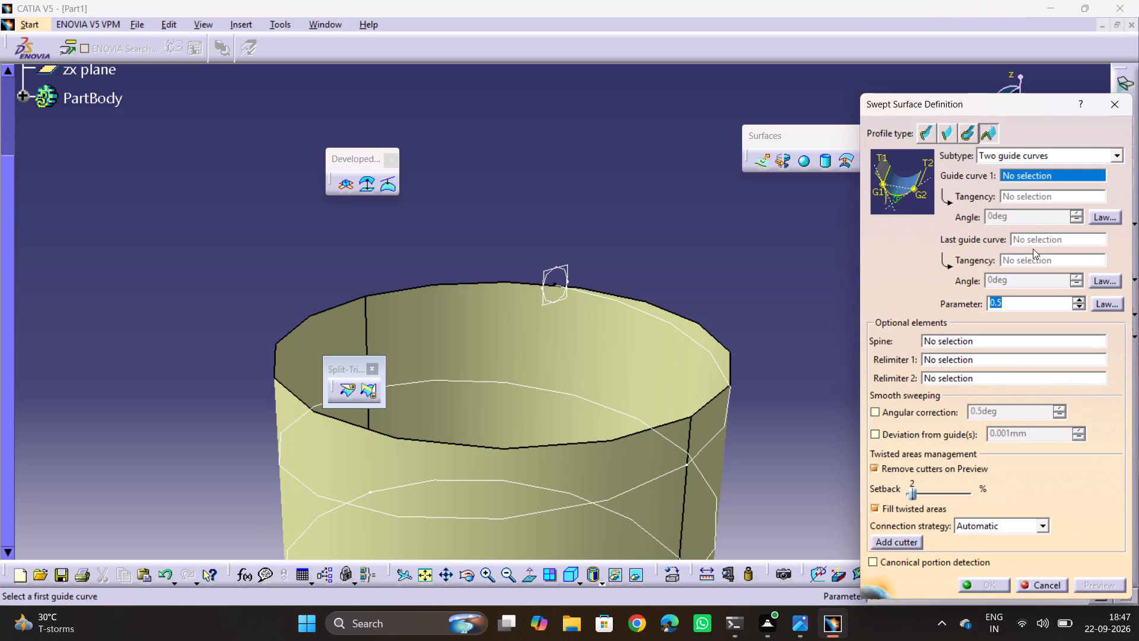
{"action": "left_click", "coordinate": [1050, 148]}
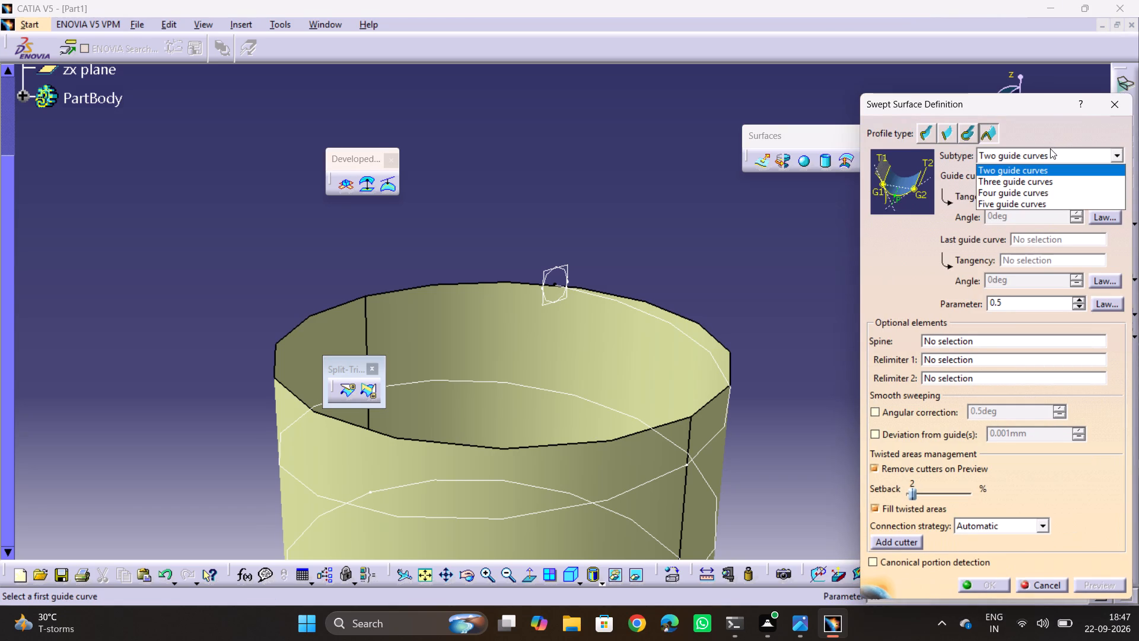
{"action": "left_click", "coordinate": [1045, 156]}
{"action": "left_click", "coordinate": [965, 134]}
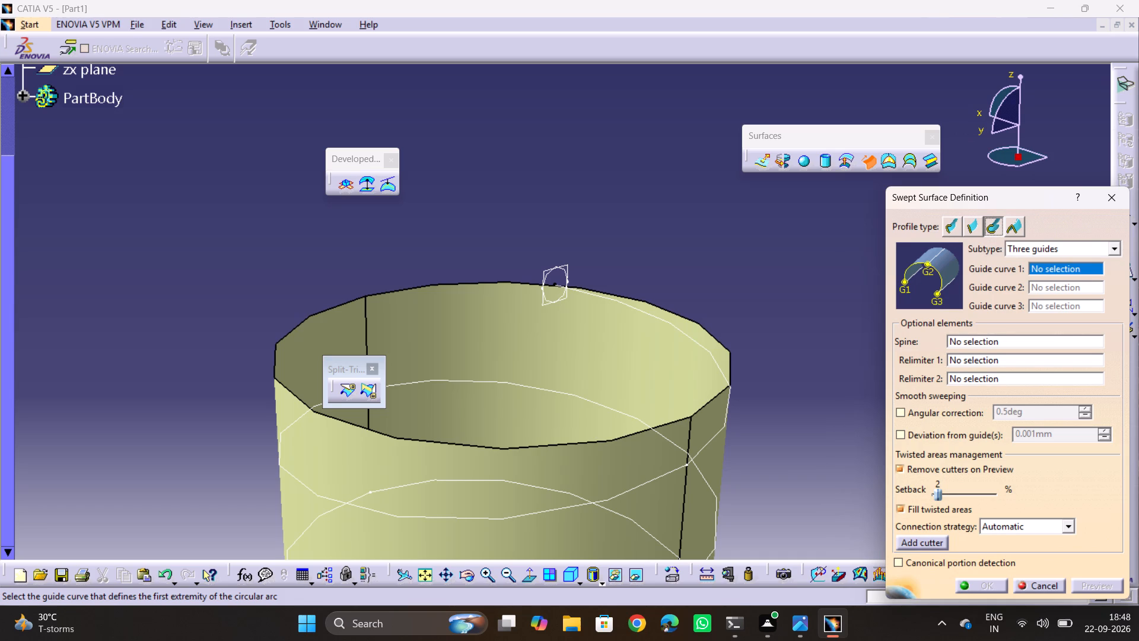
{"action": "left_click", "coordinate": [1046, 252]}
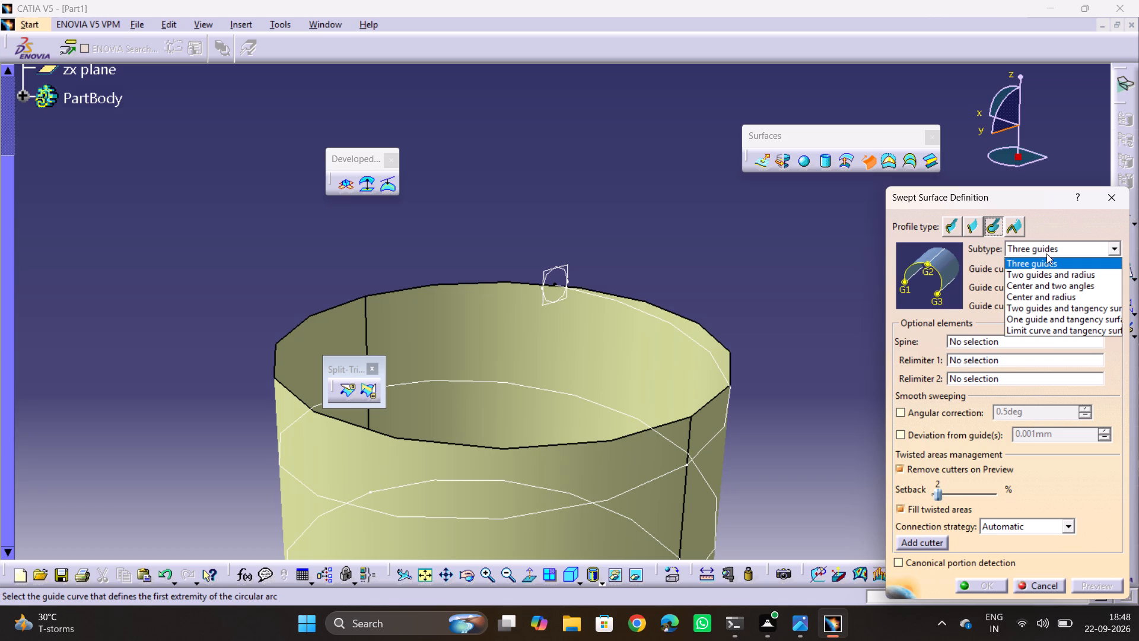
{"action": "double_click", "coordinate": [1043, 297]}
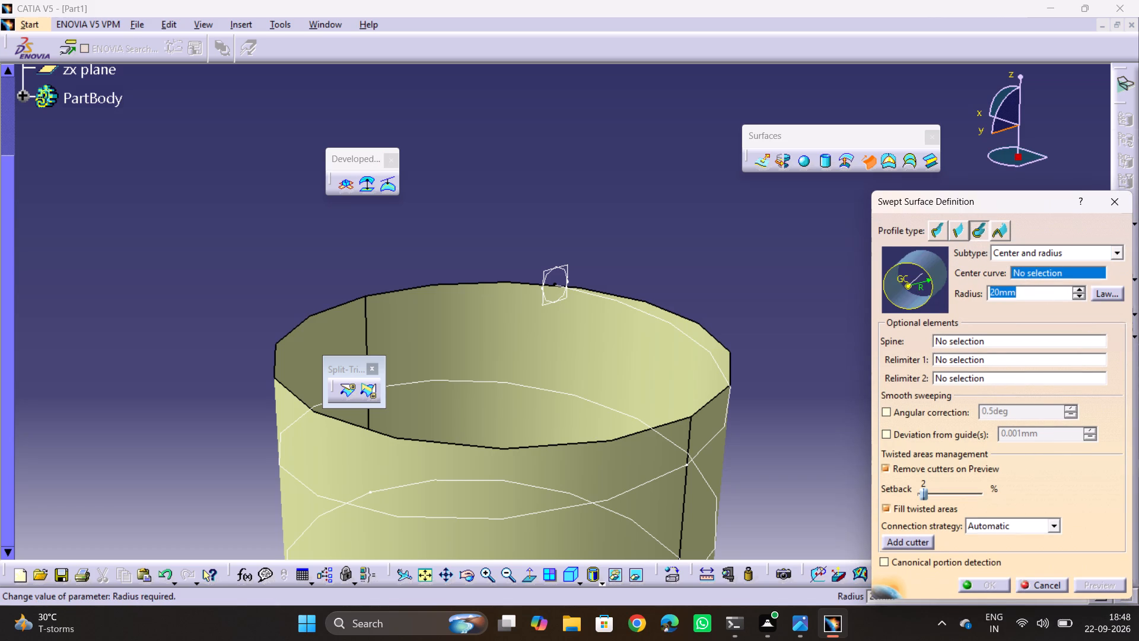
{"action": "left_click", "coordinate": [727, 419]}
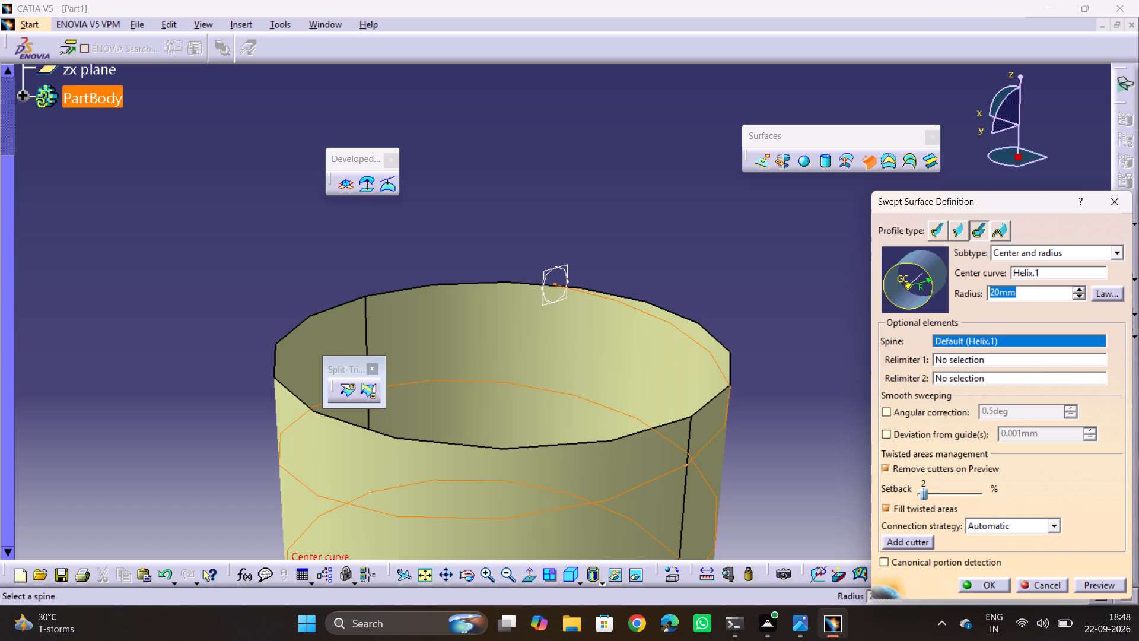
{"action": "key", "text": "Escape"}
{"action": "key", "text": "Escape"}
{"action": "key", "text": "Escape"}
Delete the circular thread profile sketch at the helix's upper end.
{"action": "left_click", "coordinate": [559, 268]}
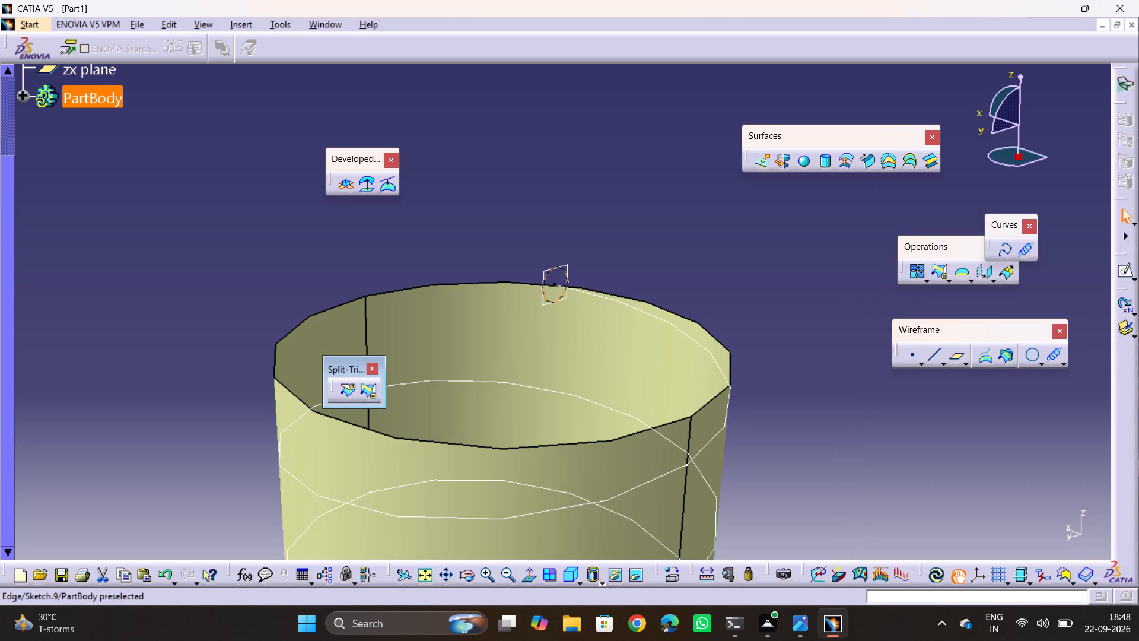
{"action": "key", "text": "Delete"}
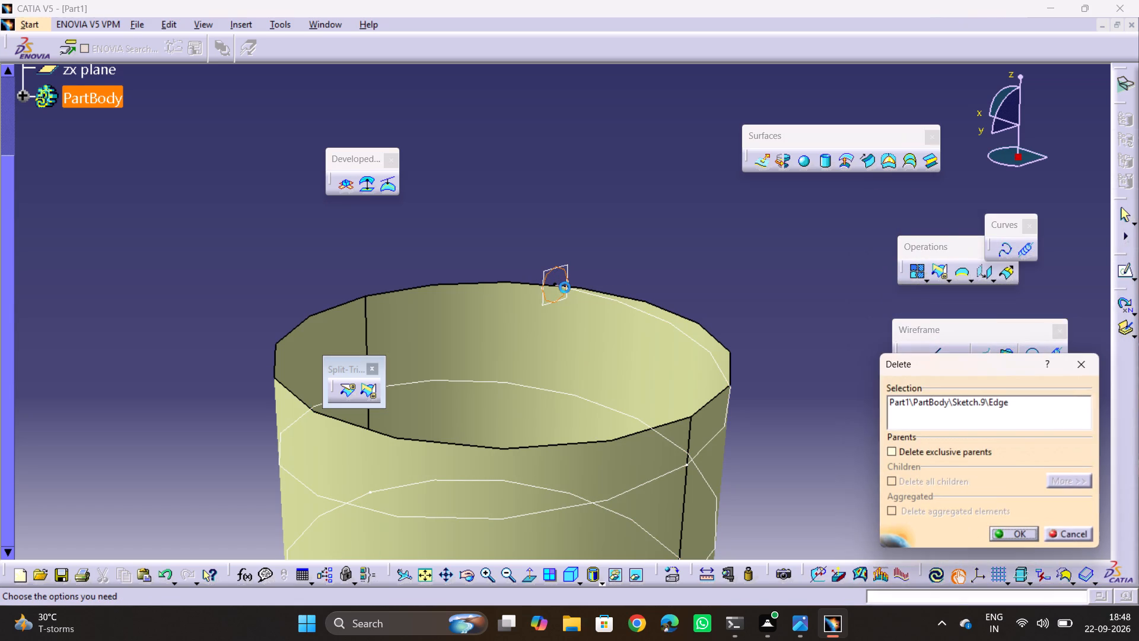
{"action": "key", "text": "Return"}
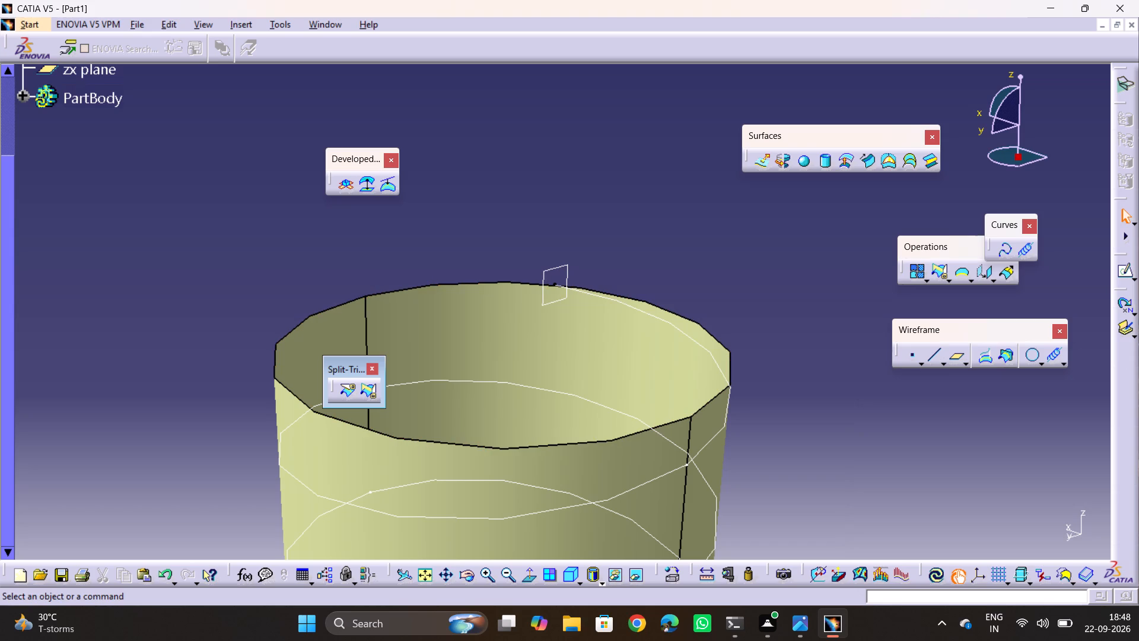
Sweep a Center and radius circle surface along the neck helix with a 2 mm radius.
{"action": "left_click", "coordinate": [867, 168]}
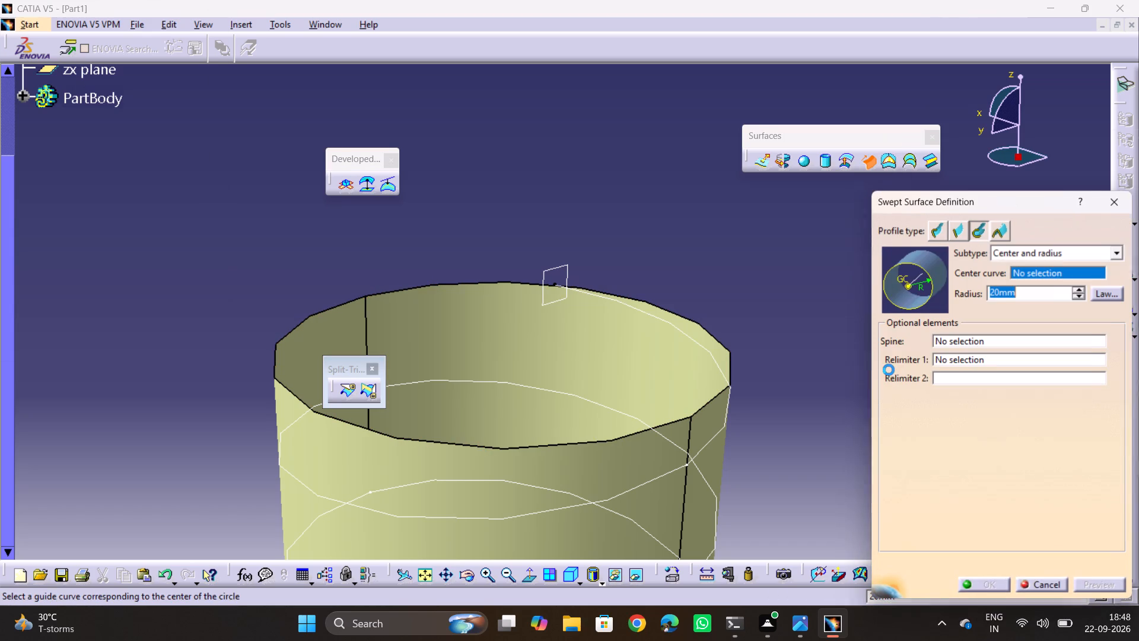
{"action": "left_click", "coordinate": [581, 294]}
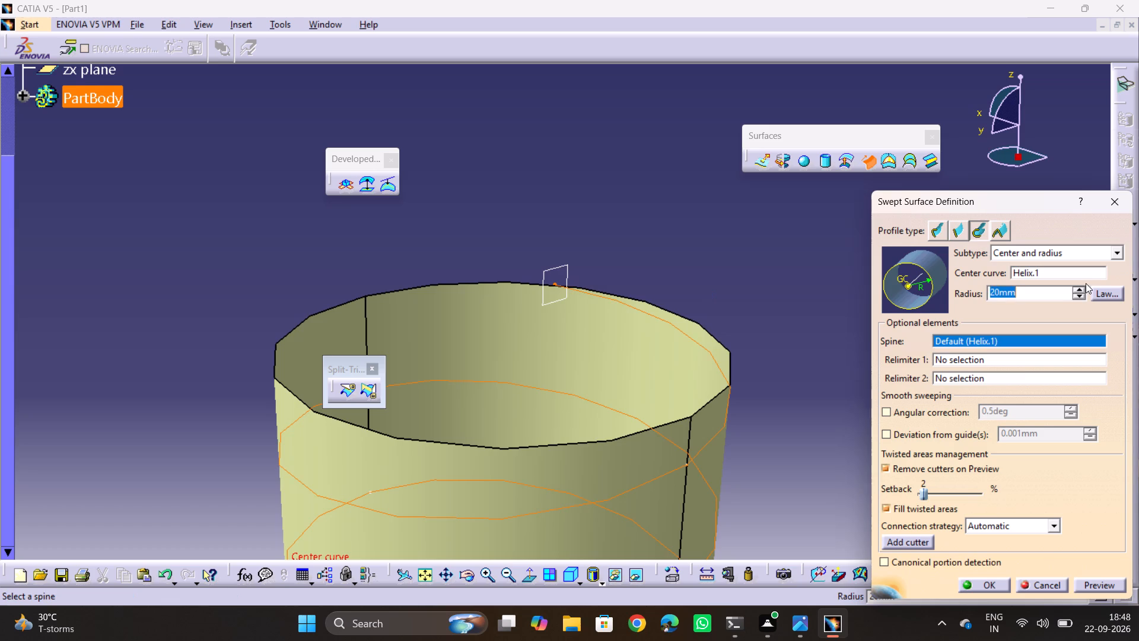
{"action": "key", "text": "2"}
{"action": "key", "text": "Return"}
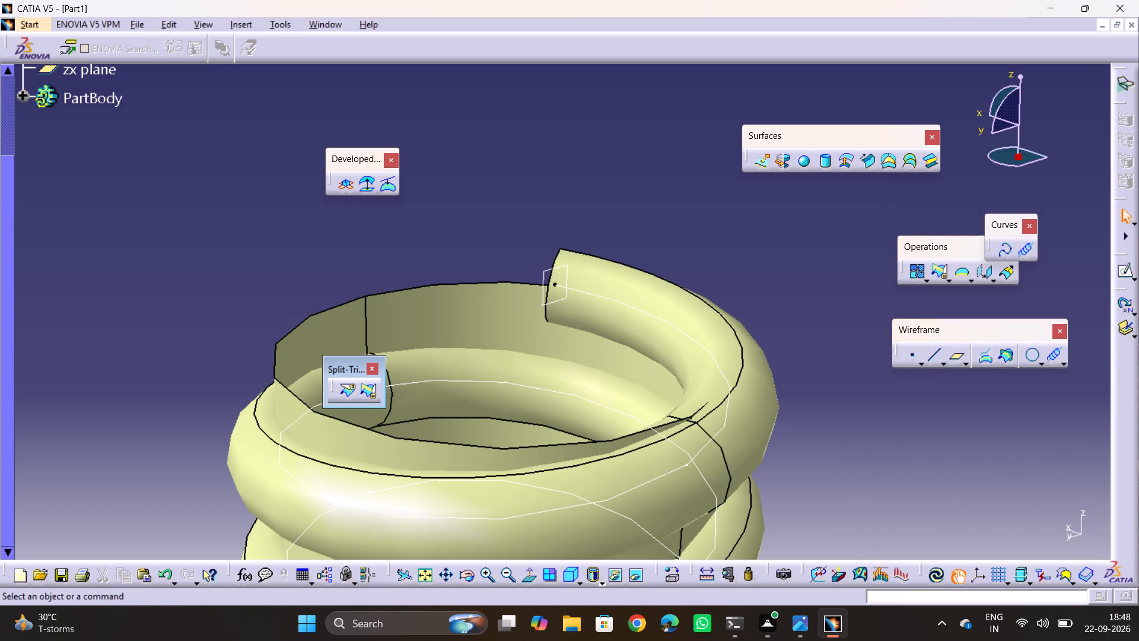
Set the thread sweep's radius to 1 mm.
{"action": "scroll", "coordinate": [819, 433], "scroll_direction": "down", "scroll_amount": 3}
{"action": "left_click_drag", "start_coordinate": [812, 424], "coordinate": [771, 342]}
{"action": "middle_click_drag", "start_coordinate": [812, 424], "coordinate": [771, 342]}
{"action": "scroll", "coordinate": [771, 342], "scroll_direction": "up", "scroll_amount": 2}
{"action": "left_click_drag", "start_coordinate": [771, 342], "coordinate": [770, 338]}
{"action": "double_click", "coordinate": [648, 284]}
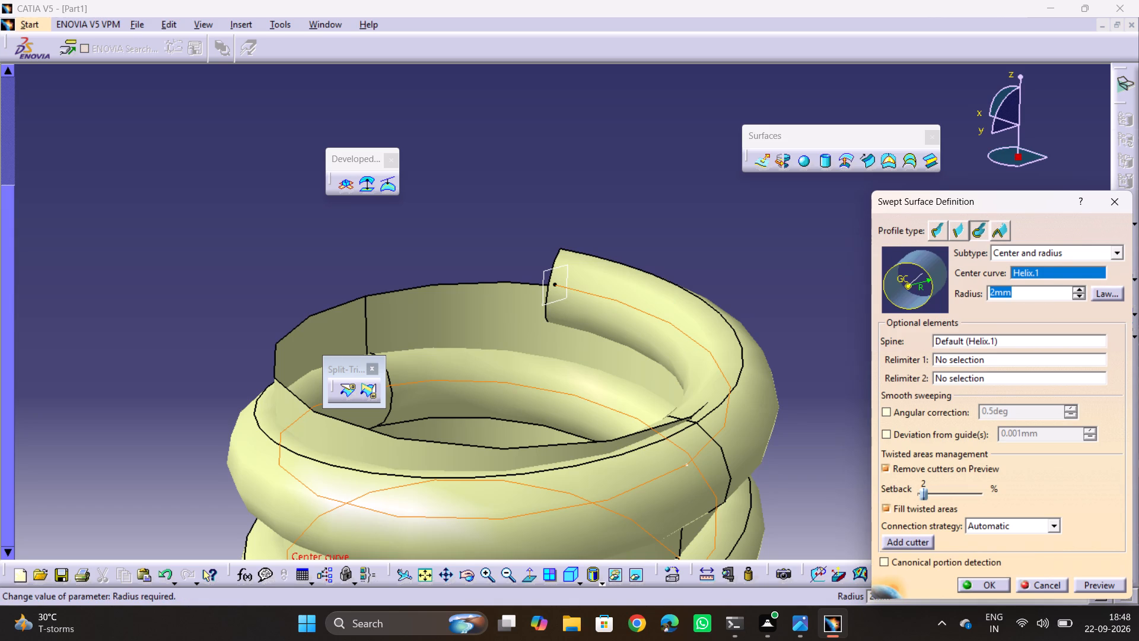
{"action": "key", "text": "1"}
{"action": "key", "text": "Return"}
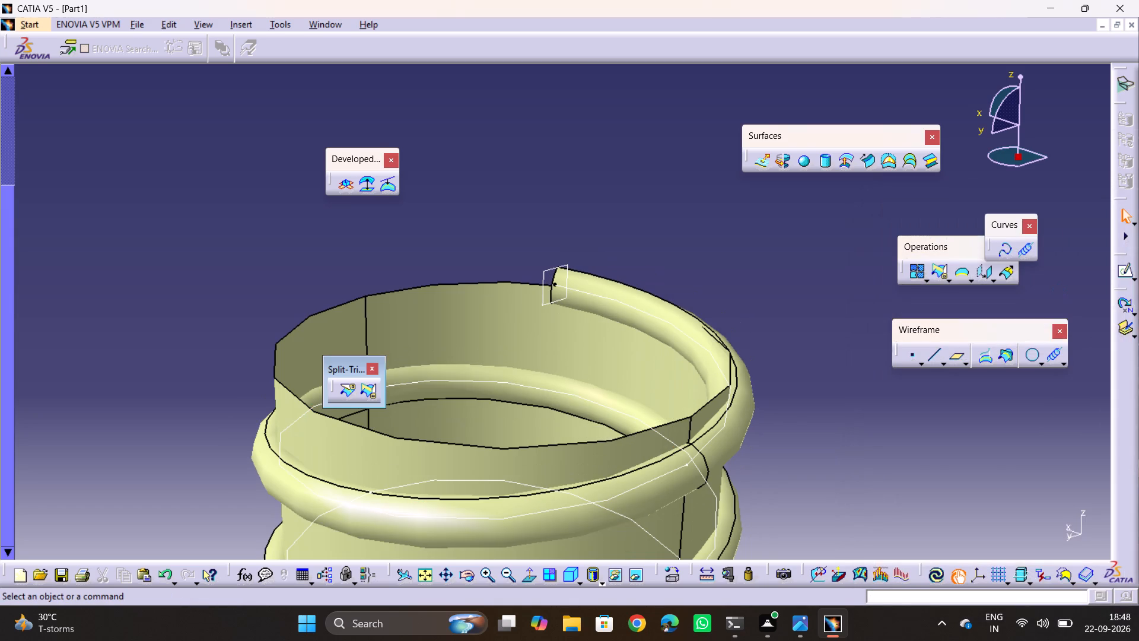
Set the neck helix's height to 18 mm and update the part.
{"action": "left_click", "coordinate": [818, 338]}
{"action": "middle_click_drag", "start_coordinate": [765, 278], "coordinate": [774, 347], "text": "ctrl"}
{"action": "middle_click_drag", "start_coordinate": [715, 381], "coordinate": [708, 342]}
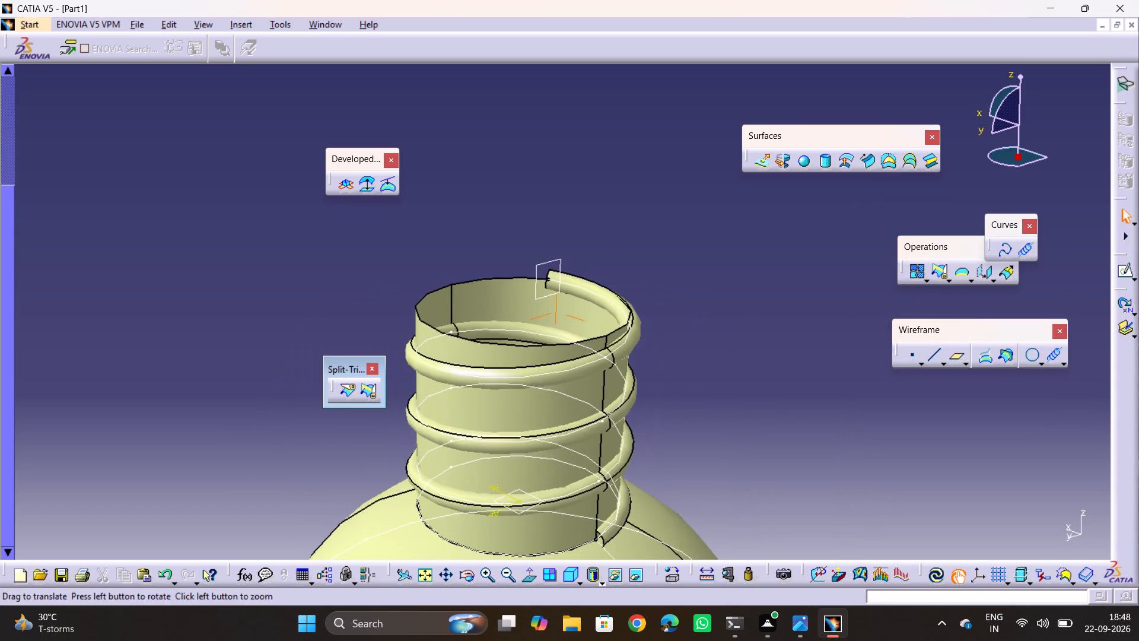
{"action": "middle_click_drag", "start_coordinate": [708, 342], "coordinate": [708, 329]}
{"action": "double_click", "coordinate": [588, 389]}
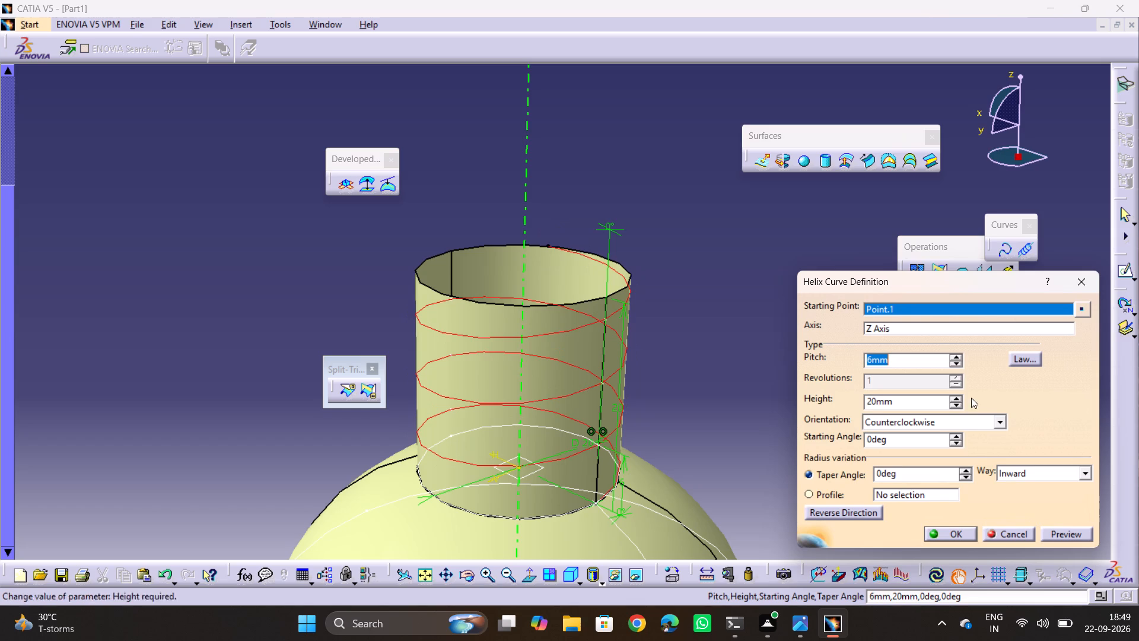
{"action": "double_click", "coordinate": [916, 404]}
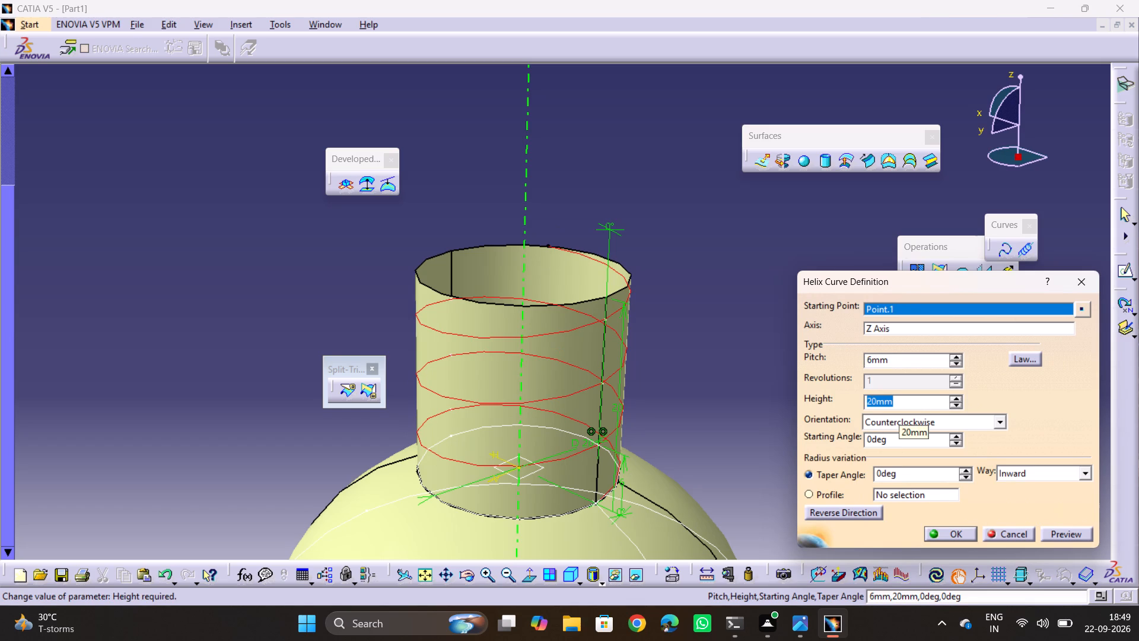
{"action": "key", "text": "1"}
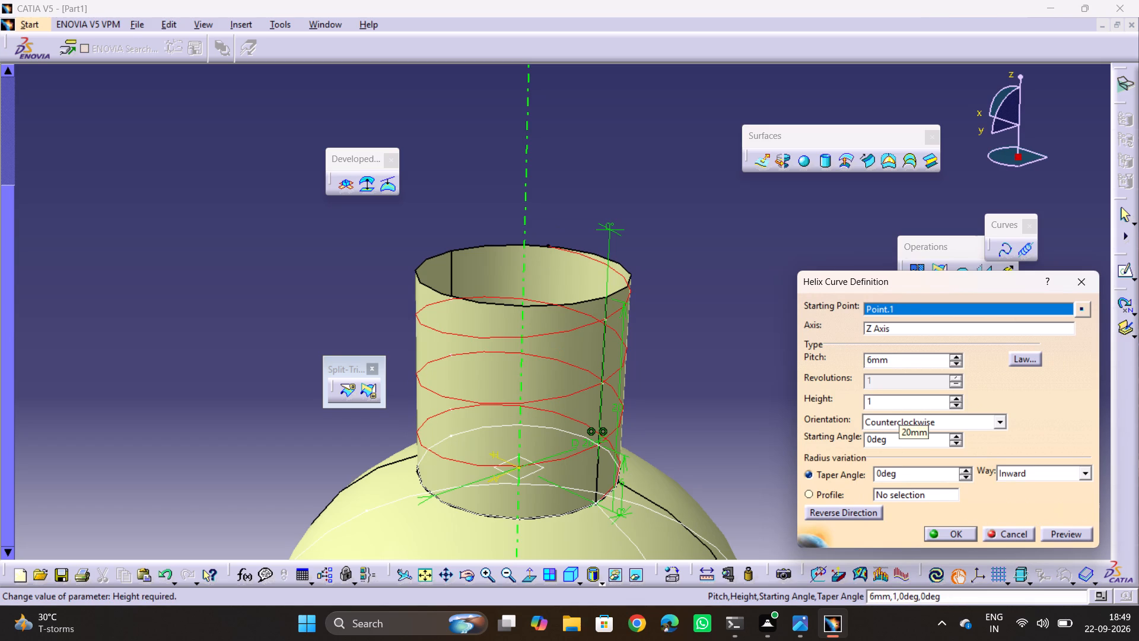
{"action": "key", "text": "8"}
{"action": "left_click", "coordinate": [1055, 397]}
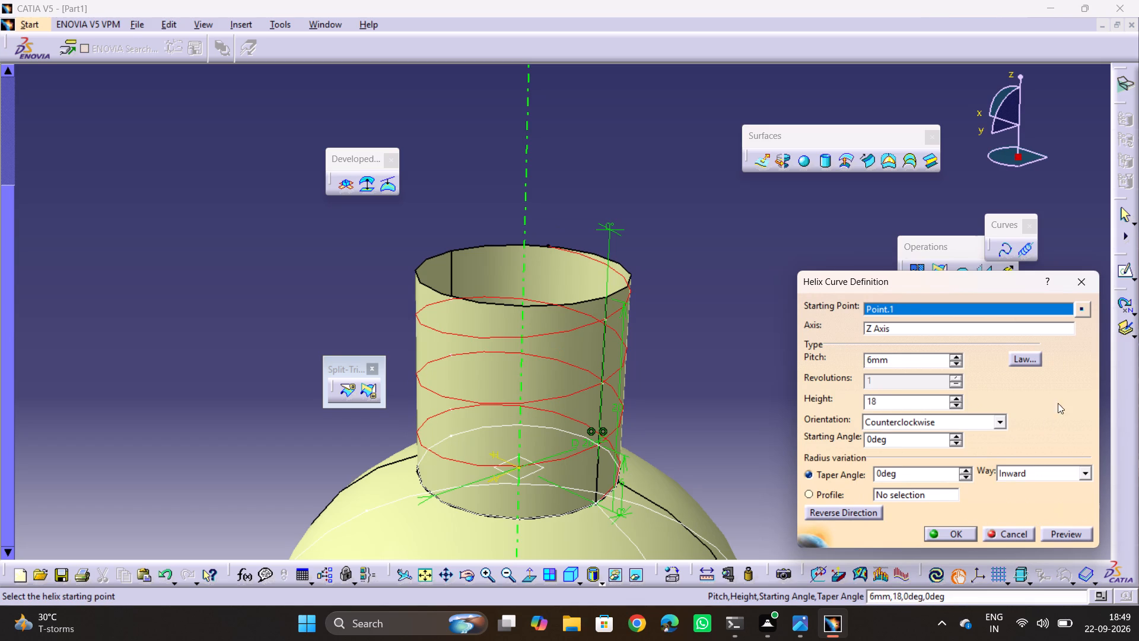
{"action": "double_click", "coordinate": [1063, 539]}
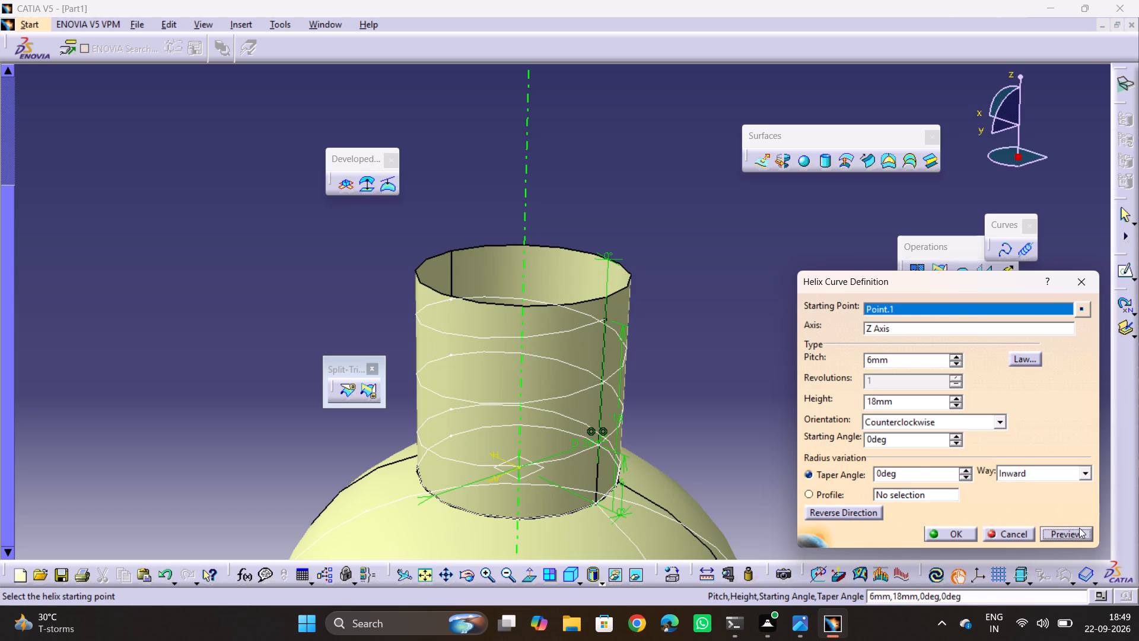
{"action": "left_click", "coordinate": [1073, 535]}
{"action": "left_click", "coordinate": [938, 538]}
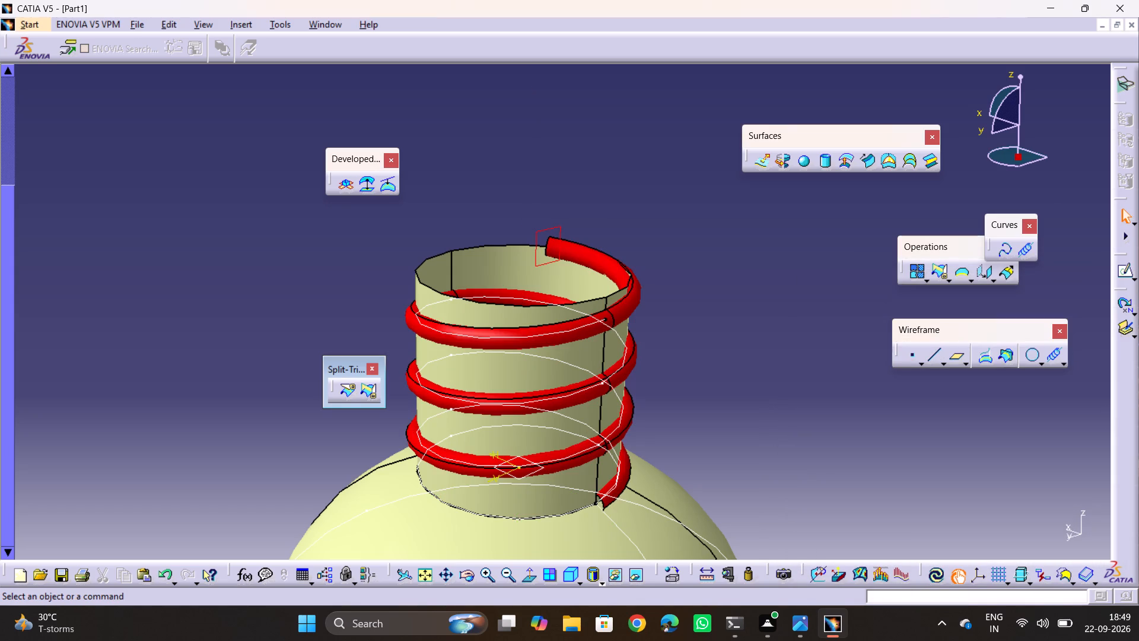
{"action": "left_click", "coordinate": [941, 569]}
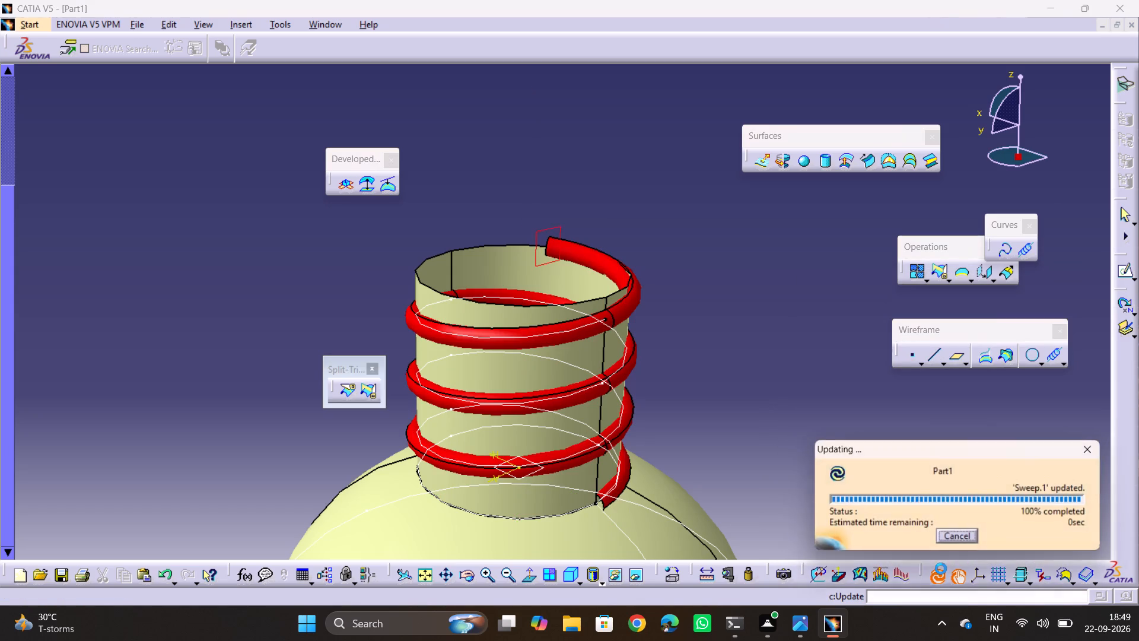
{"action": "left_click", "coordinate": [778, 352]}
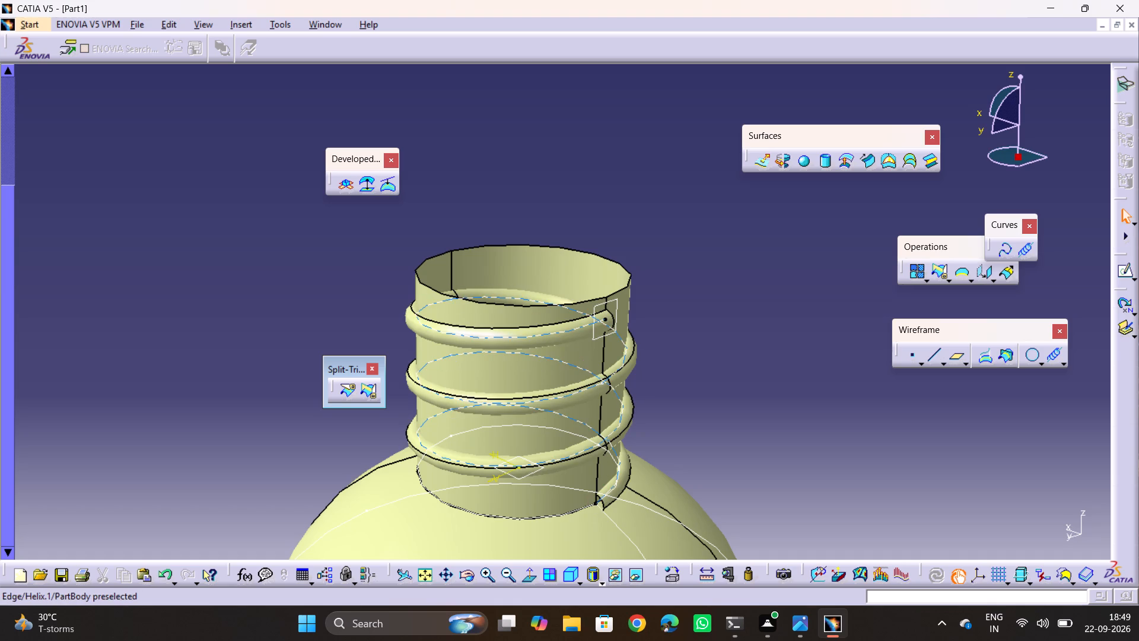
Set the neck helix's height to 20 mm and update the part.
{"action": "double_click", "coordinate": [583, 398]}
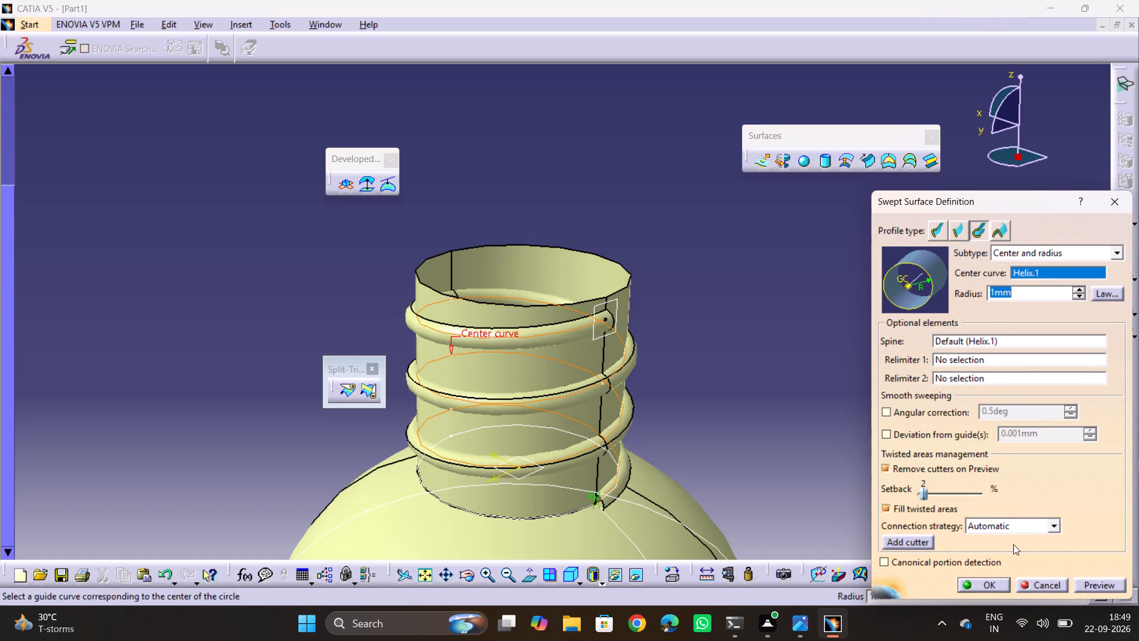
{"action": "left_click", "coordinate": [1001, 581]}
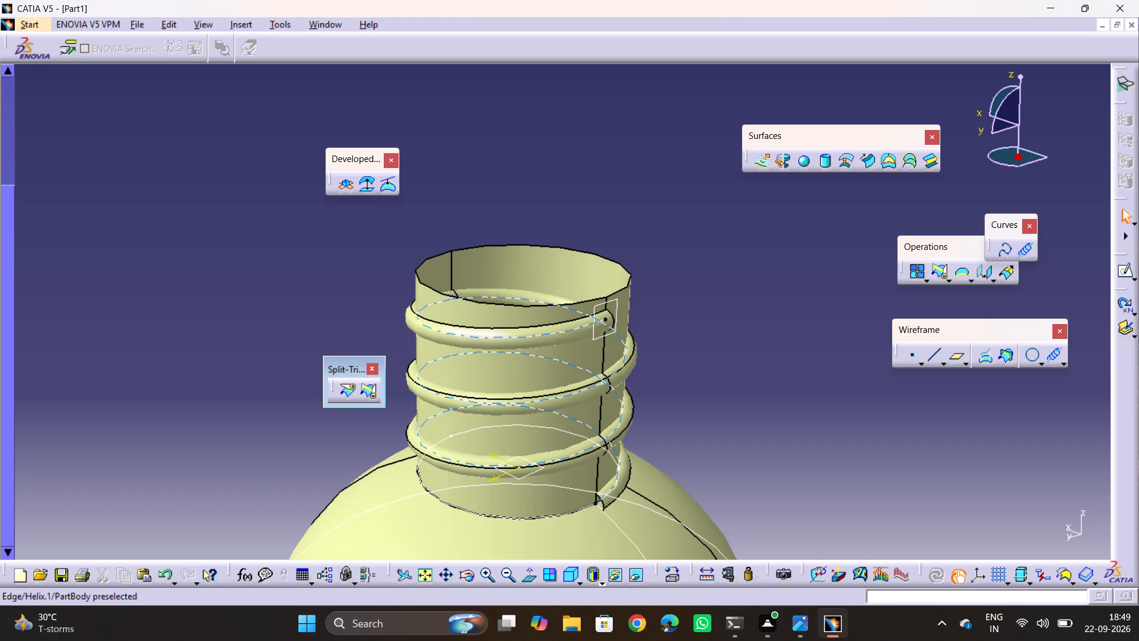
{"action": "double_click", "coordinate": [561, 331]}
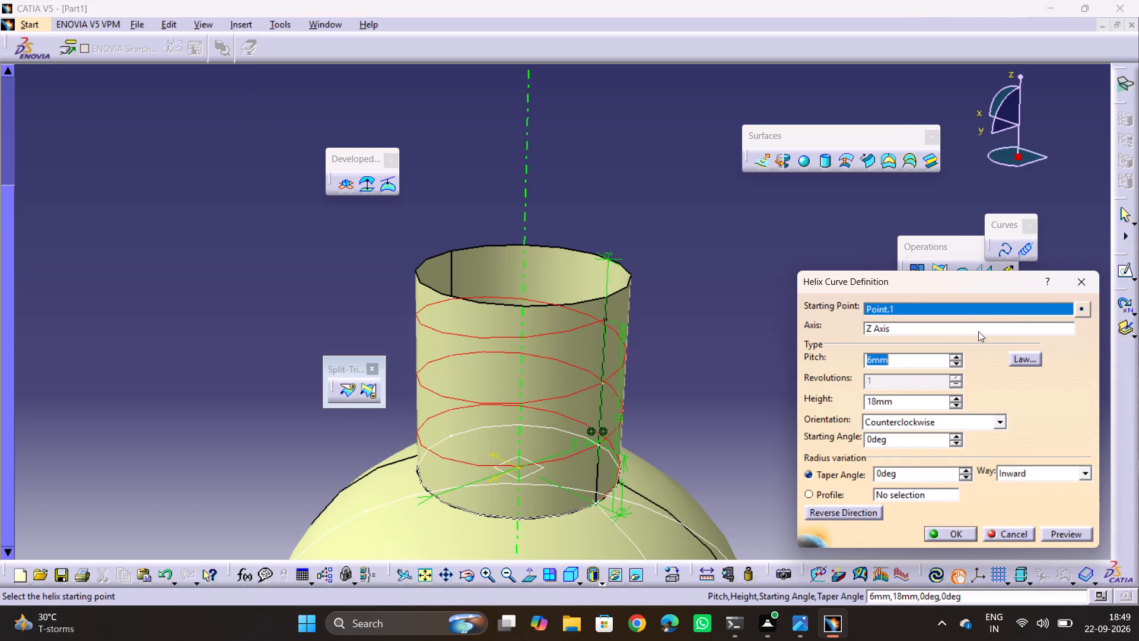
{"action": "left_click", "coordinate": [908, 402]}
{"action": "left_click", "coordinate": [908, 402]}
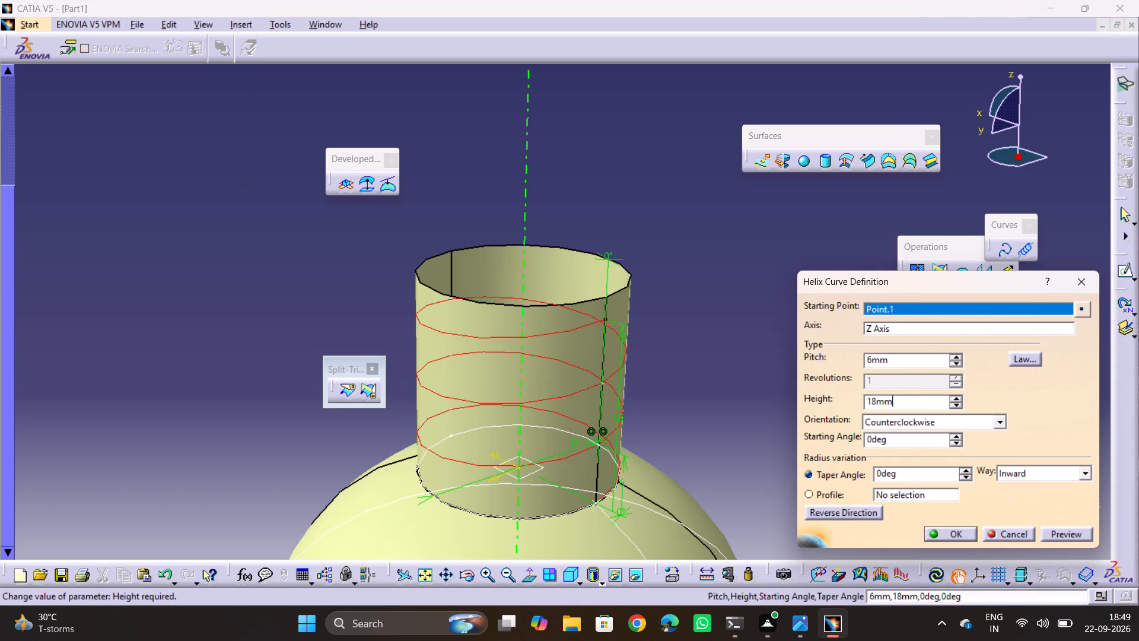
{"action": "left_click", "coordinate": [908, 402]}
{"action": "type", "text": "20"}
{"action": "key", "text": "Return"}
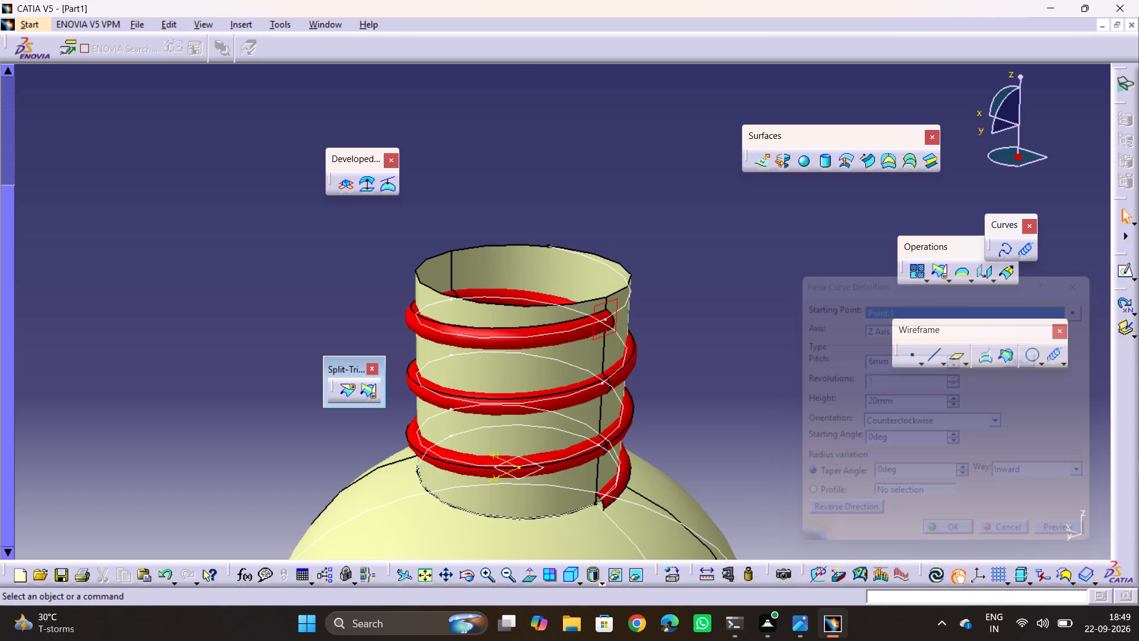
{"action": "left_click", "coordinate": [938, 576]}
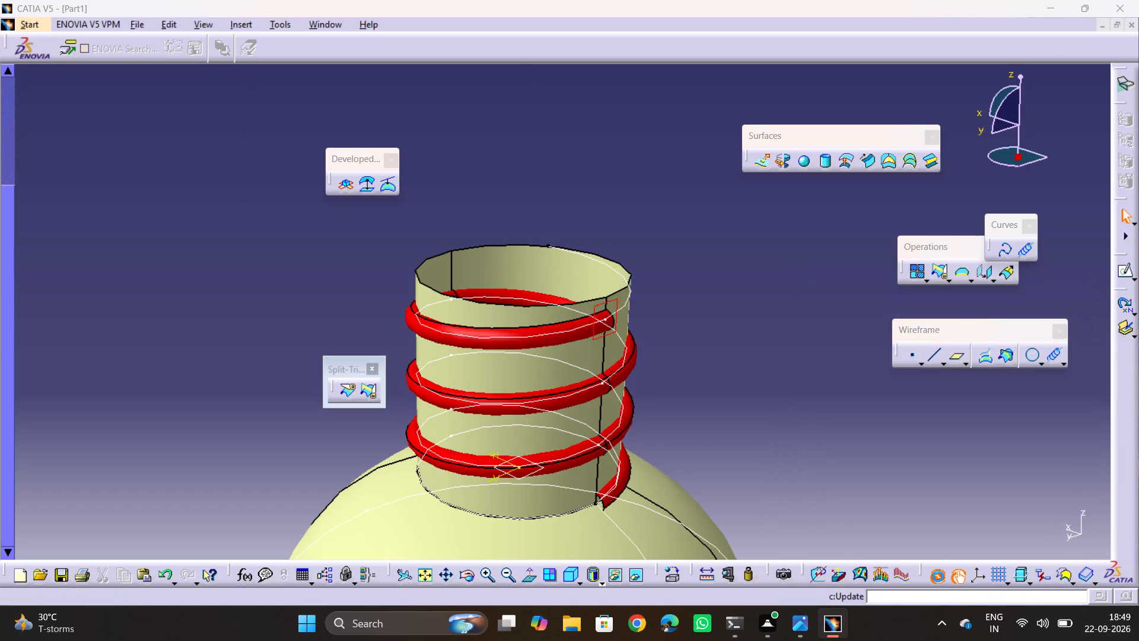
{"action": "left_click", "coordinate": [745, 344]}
Trim the neck cylinder and thread sweep against each other, keeping the cylinder wall and the sweep's inner side as a helical groove.
{"action": "left_click", "coordinate": [368, 398]}
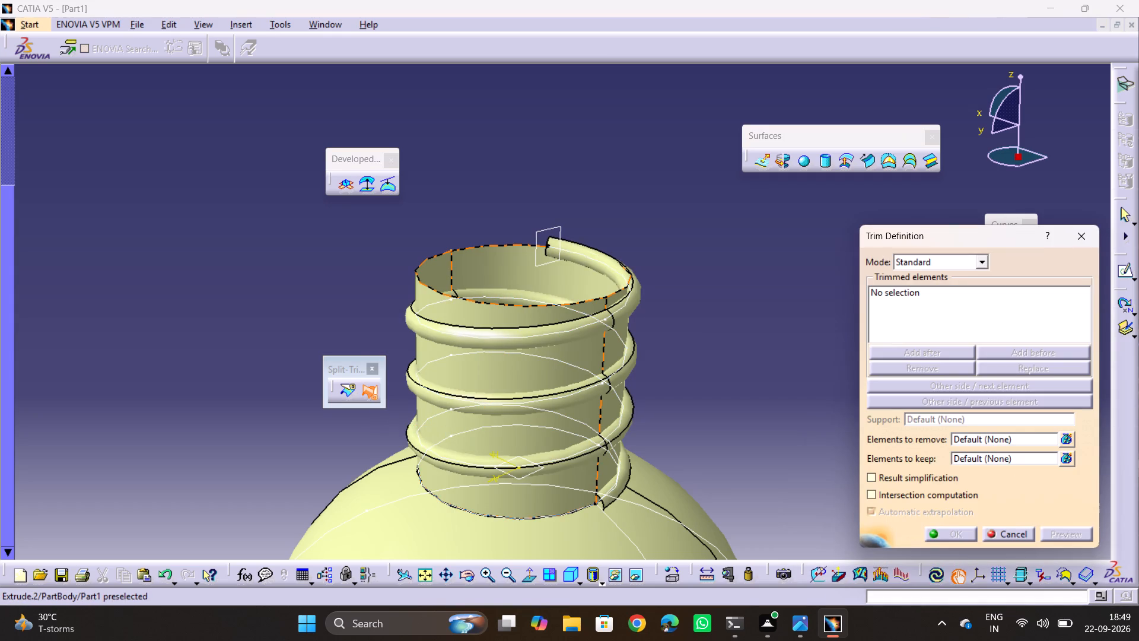
{"action": "left_click", "coordinate": [464, 370]}
{"action": "left_click", "coordinate": [478, 341]}
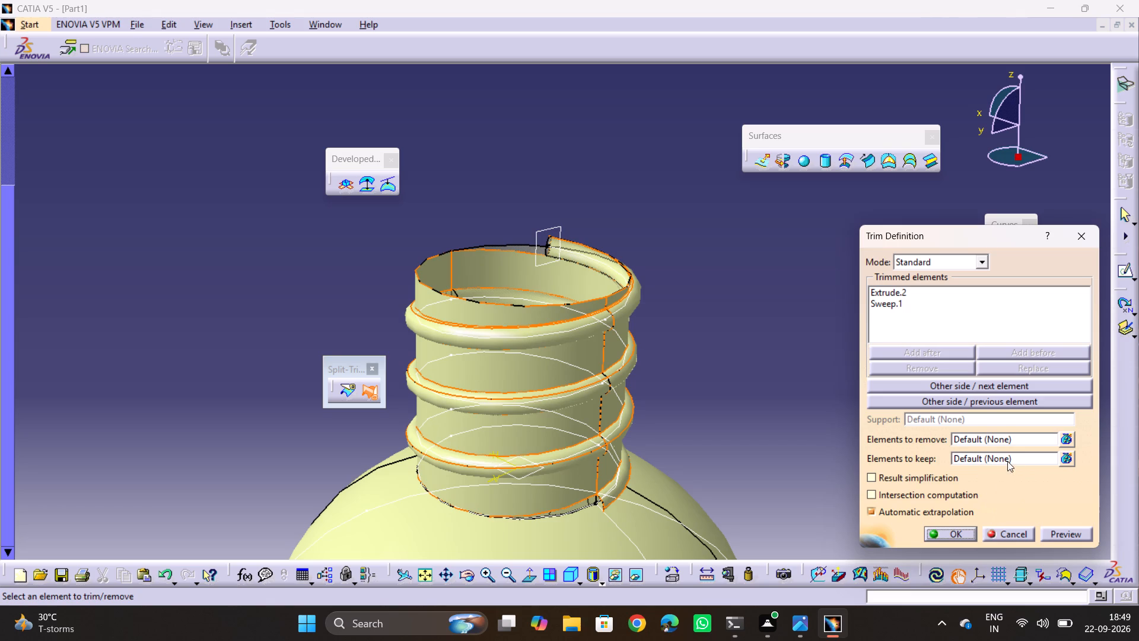
{"action": "left_click", "coordinate": [985, 389]}
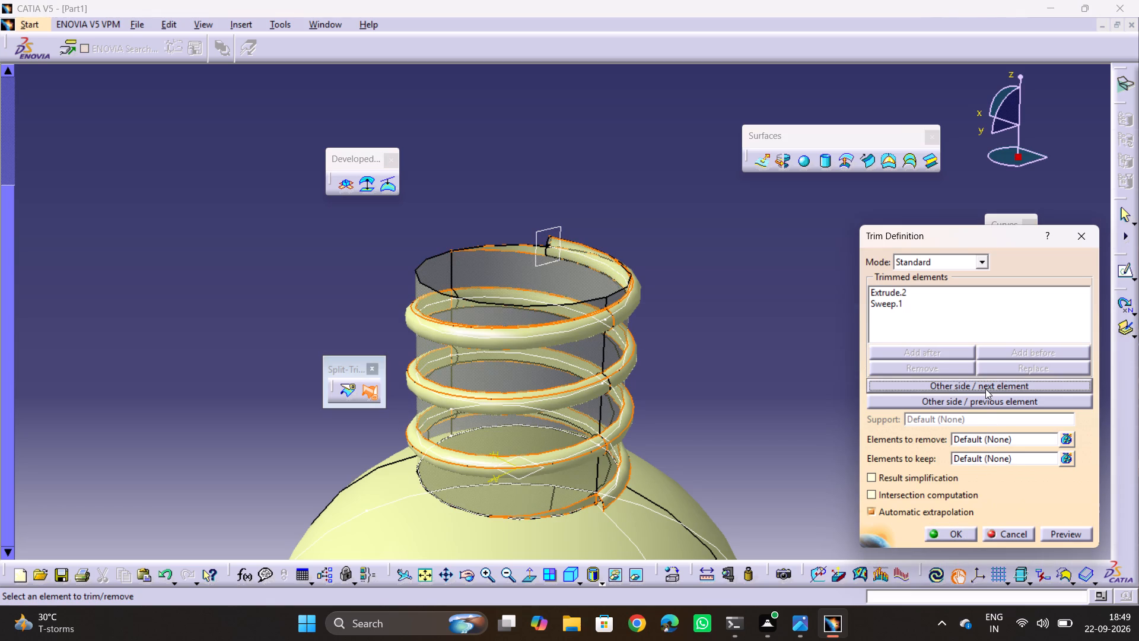
{"action": "left_click", "coordinate": [983, 401]}
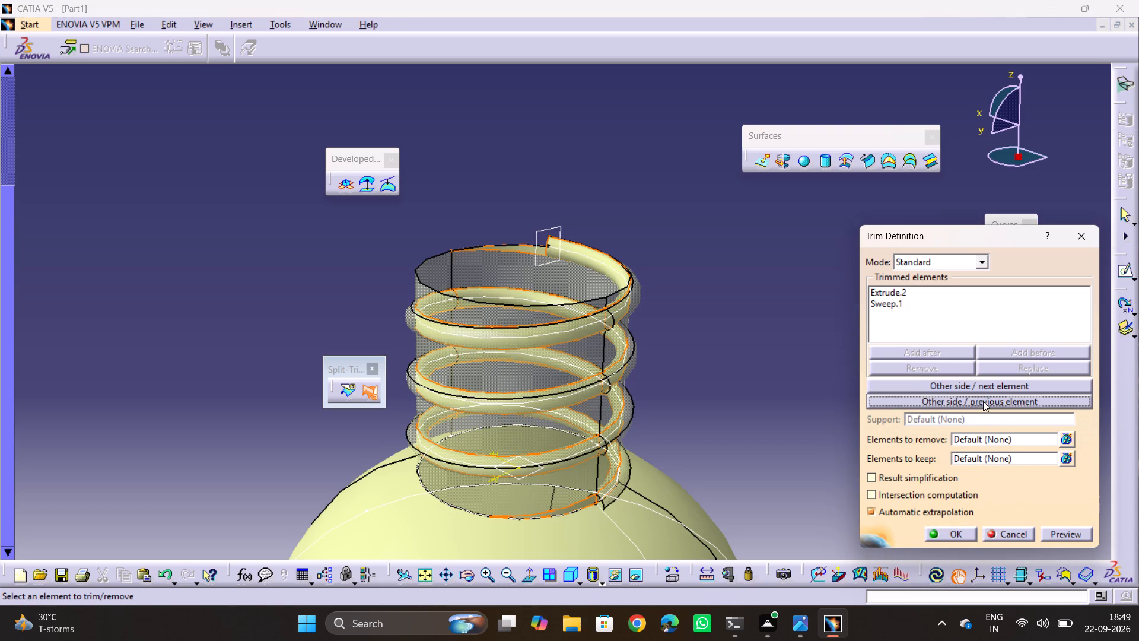
{"action": "double_click", "coordinate": [977, 379]}
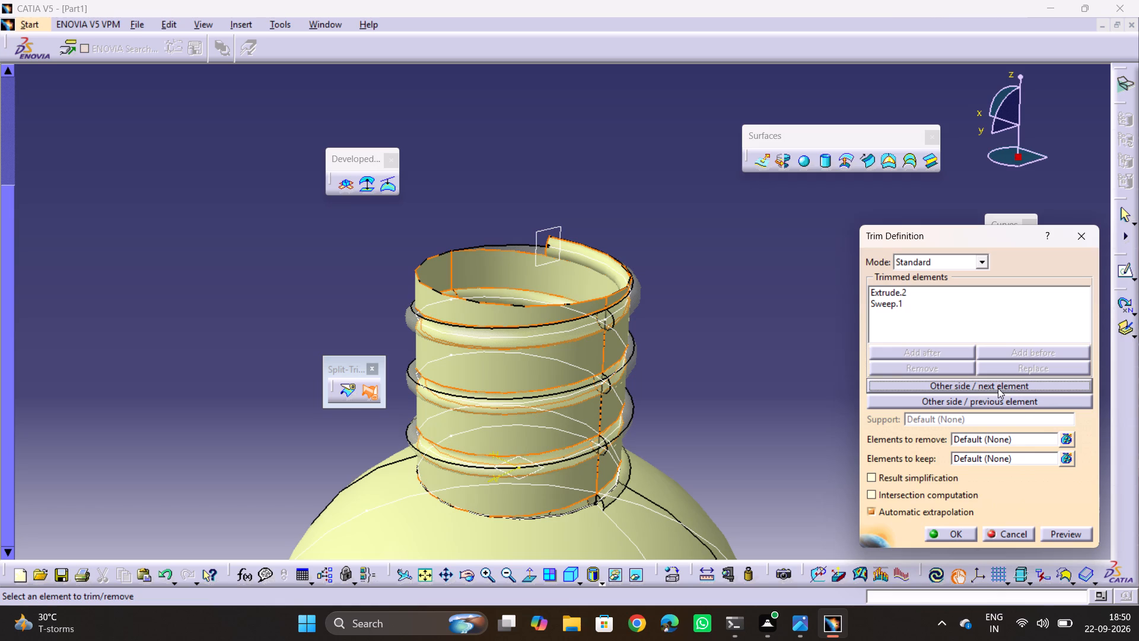
{"action": "left_click", "coordinate": [949, 531]}
{"action": "left_click", "coordinate": [834, 469]}
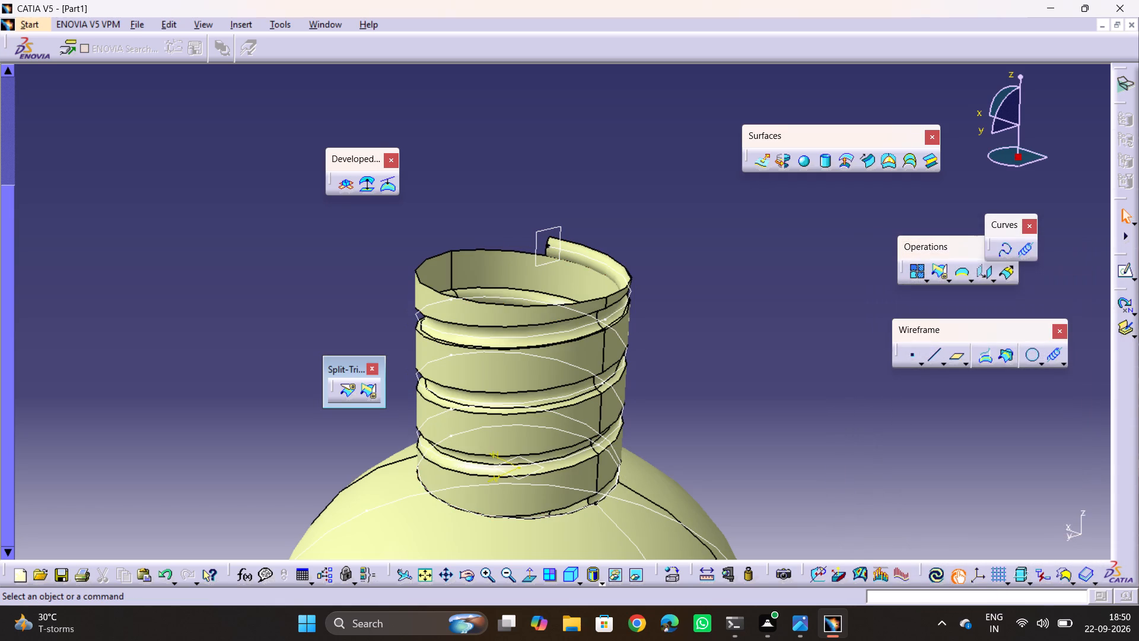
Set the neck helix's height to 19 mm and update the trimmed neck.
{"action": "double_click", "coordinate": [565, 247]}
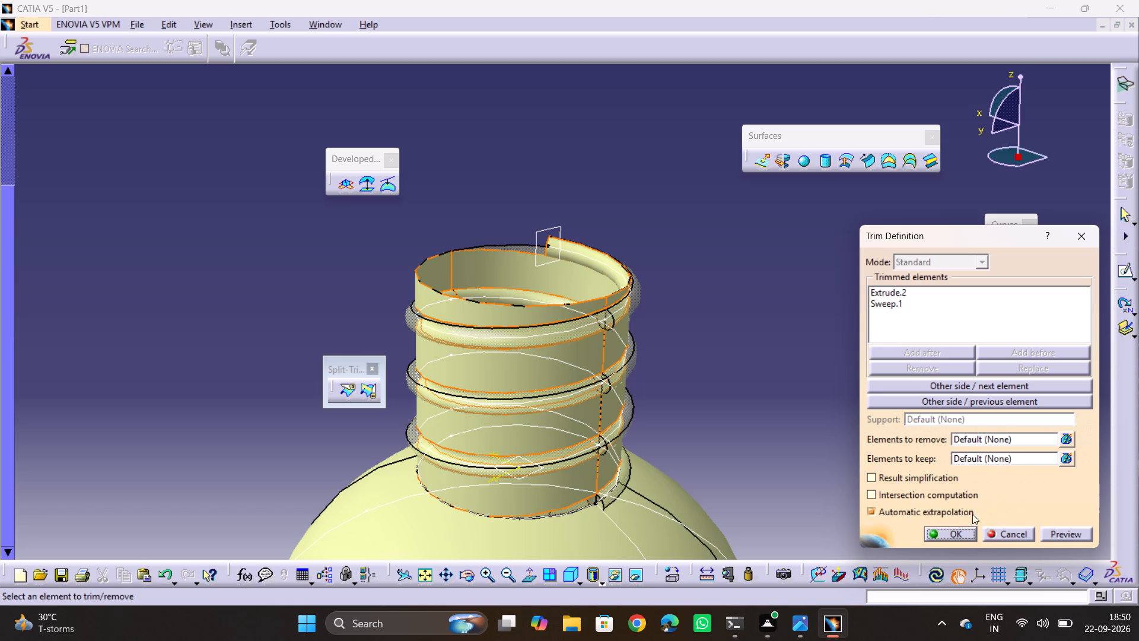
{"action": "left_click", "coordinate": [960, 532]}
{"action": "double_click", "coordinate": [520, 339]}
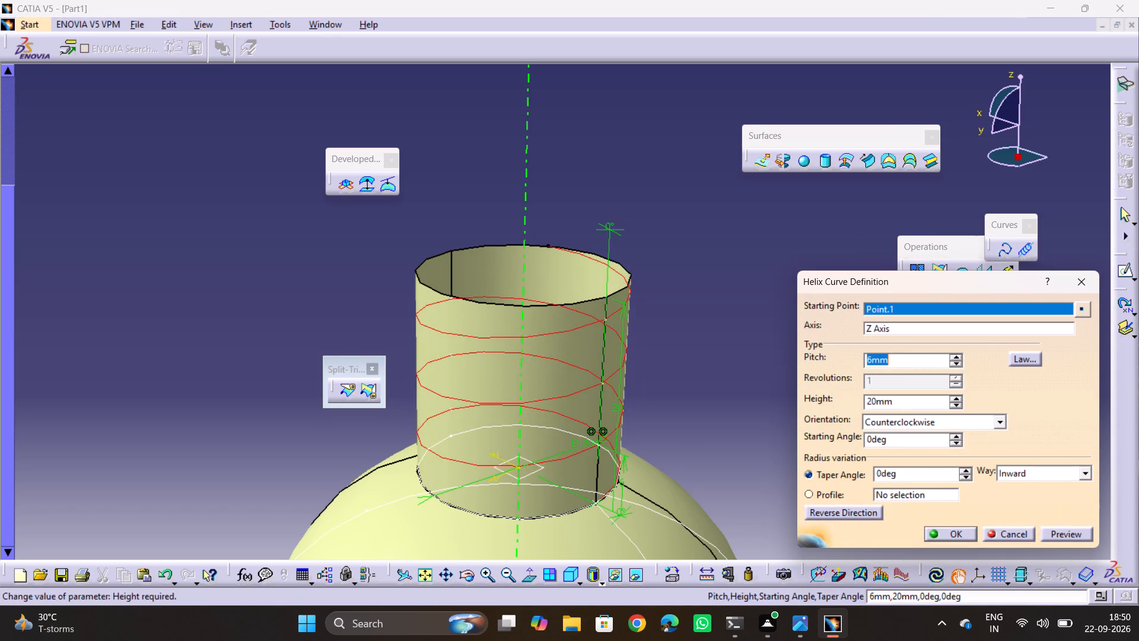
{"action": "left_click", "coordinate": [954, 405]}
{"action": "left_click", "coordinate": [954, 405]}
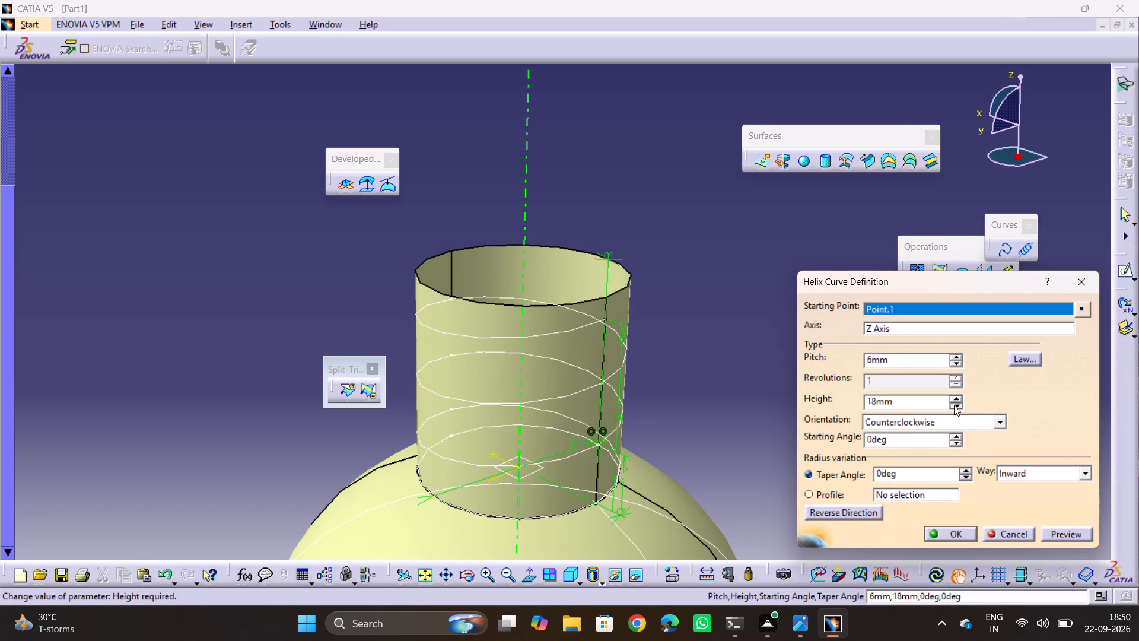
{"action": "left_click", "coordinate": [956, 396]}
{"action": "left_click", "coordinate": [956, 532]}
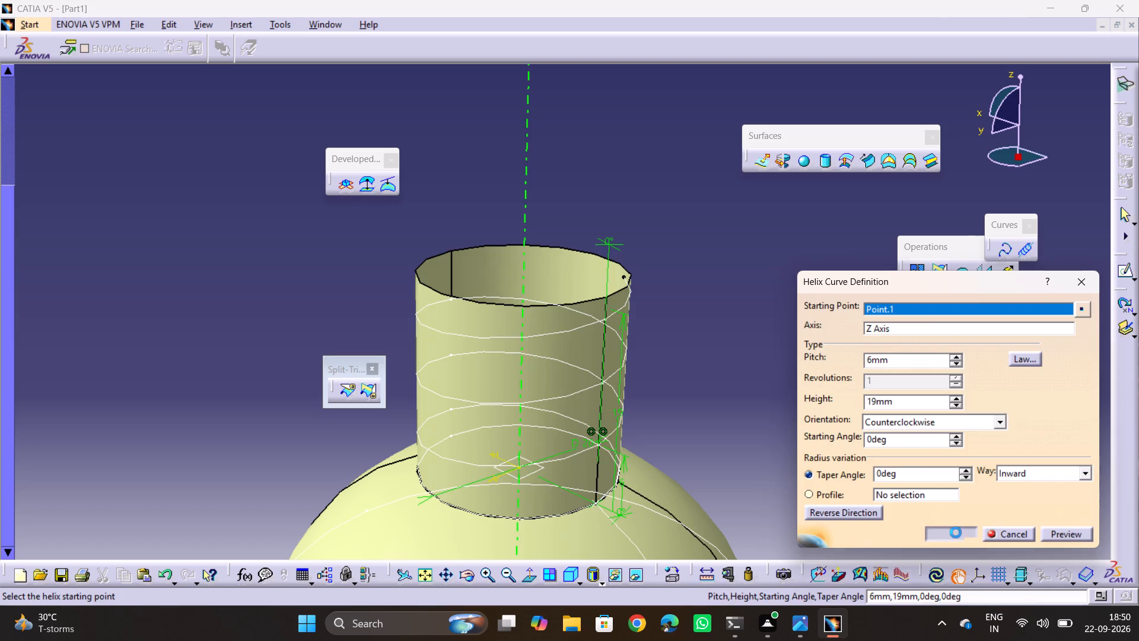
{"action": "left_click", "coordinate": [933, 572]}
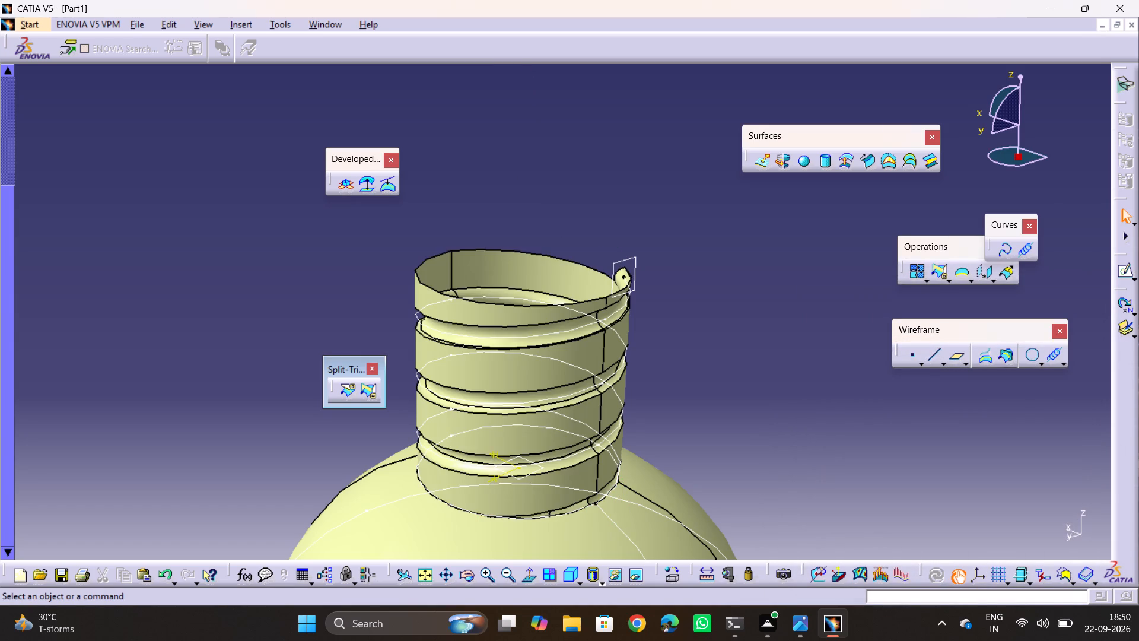
Set the neck helix's height to 21 mm and update the trimmed neck.
{"action": "middle_click_drag", "start_coordinate": [779, 461], "coordinate": [653, 480]}
{"action": "left_click_drag", "start_coordinate": [779, 461], "coordinate": [653, 480]}
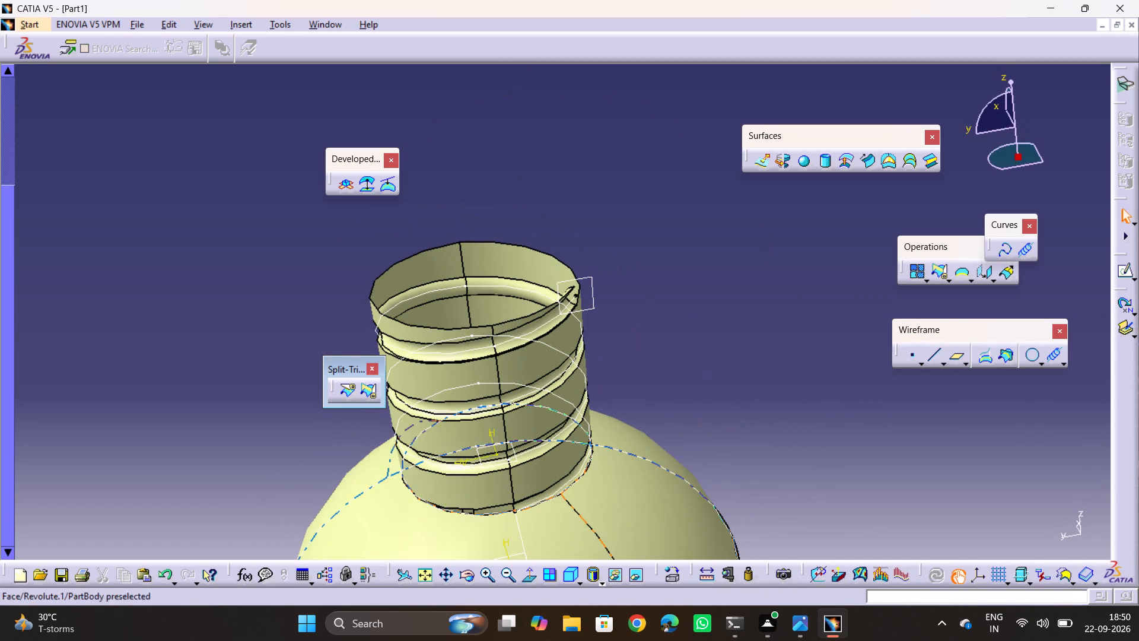
{"action": "double_click", "coordinate": [547, 323]}
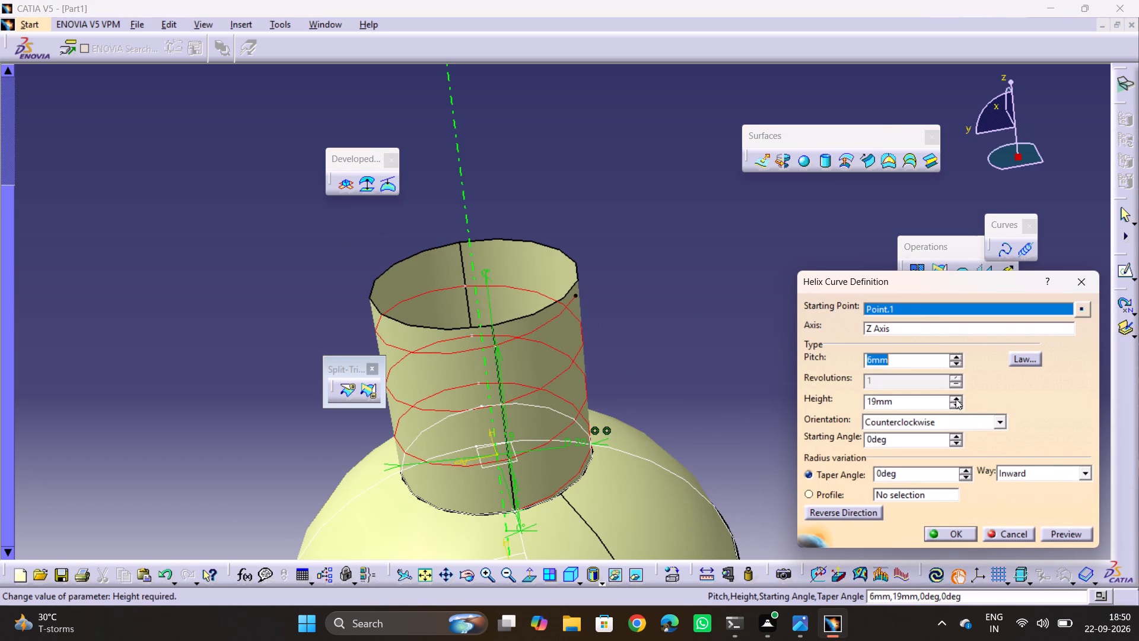
{"action": "left_click", "coordinate": [952, 398]}
{"action": "left_click", "coordinate": [951, 397]}
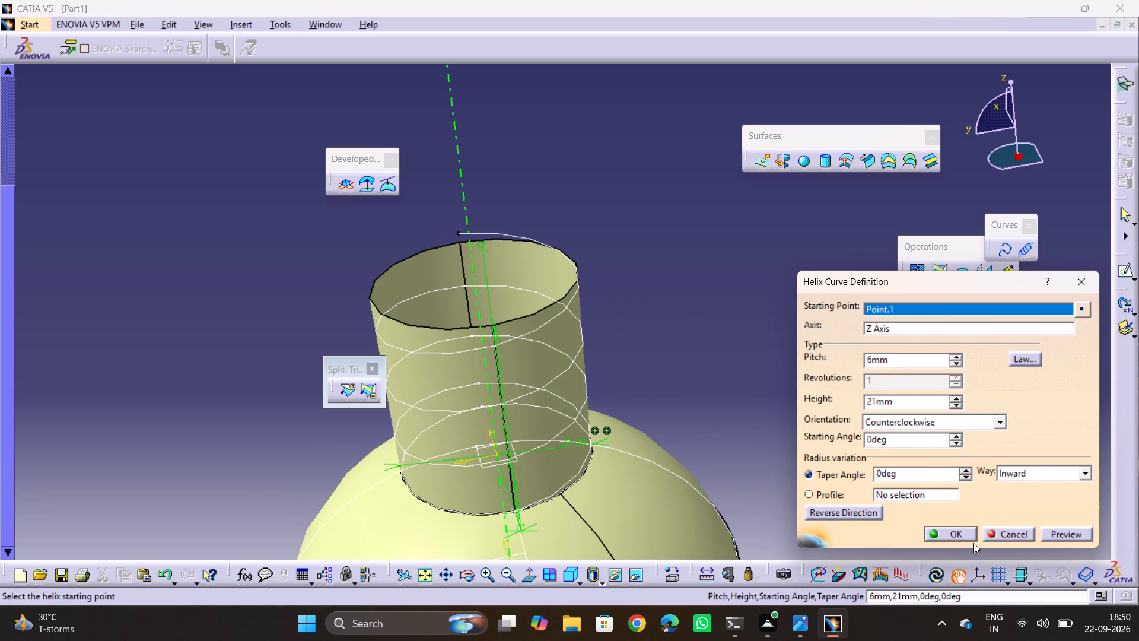
{"action": "left_click", "coordinate": [957, 531]}
{"action": "left_click", "coordinate": [938, 572]}
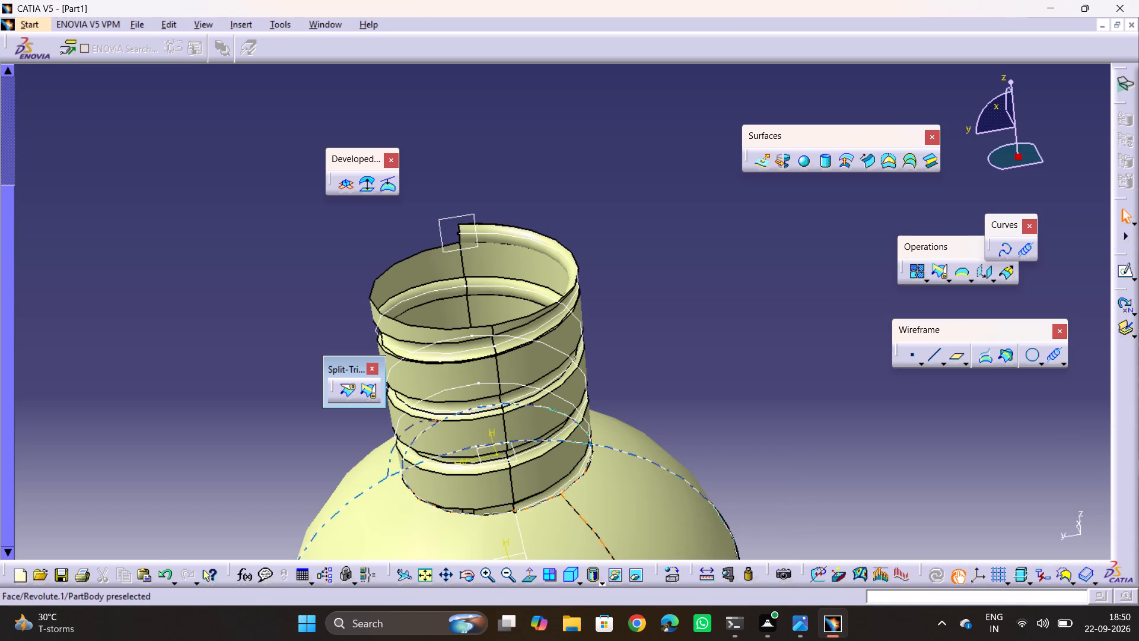
Set the neck helix's height to 20 mm and update the trimmed neck.
{"action": "middle_click_drag", "start_coordinate": [635, 350], "coordinate": [723, 311]}
{"action": "left_click_drag", "start_coordinate": [635, 347], "coordinate": [723, 311]}
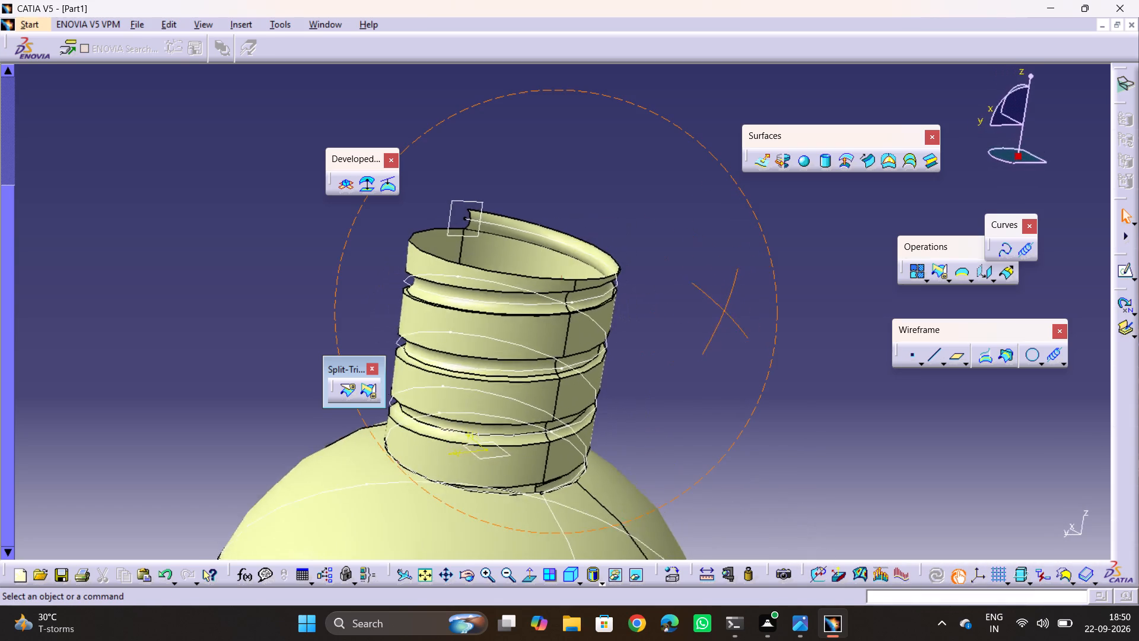
{"action": "middle_click_drag", "start_coordinate": [723, 311], "coordinate": [675, 306]}
{"action": "left_click_drag", "start_coordinate": [723, 311], "coordinate": [672, 310]}
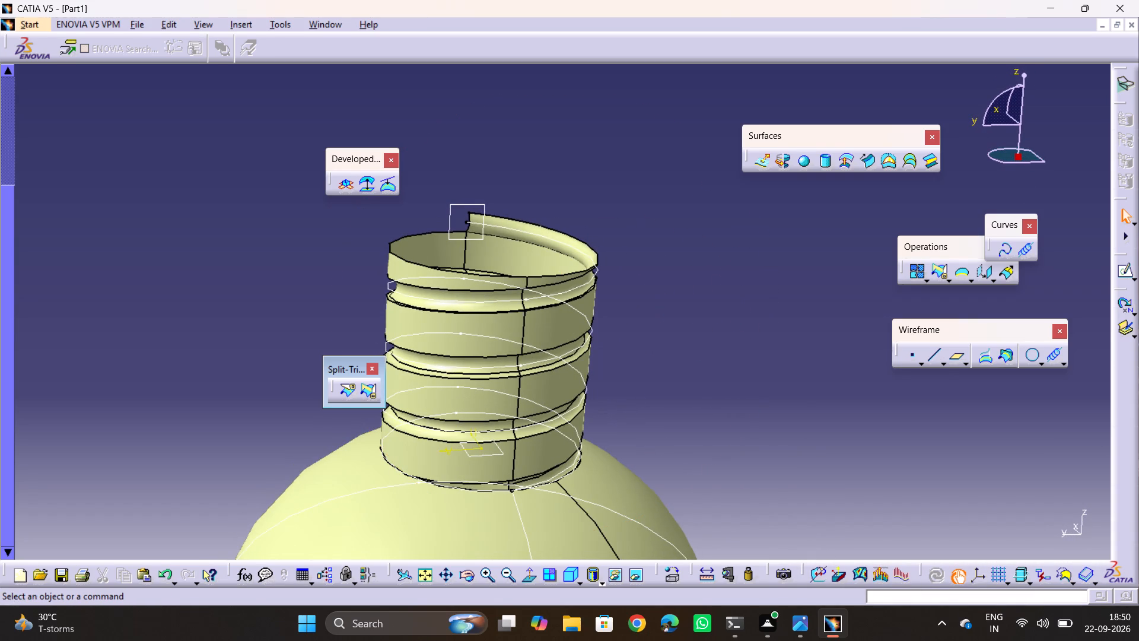
{"action": "double_click", "coordinate": [475, 301]}
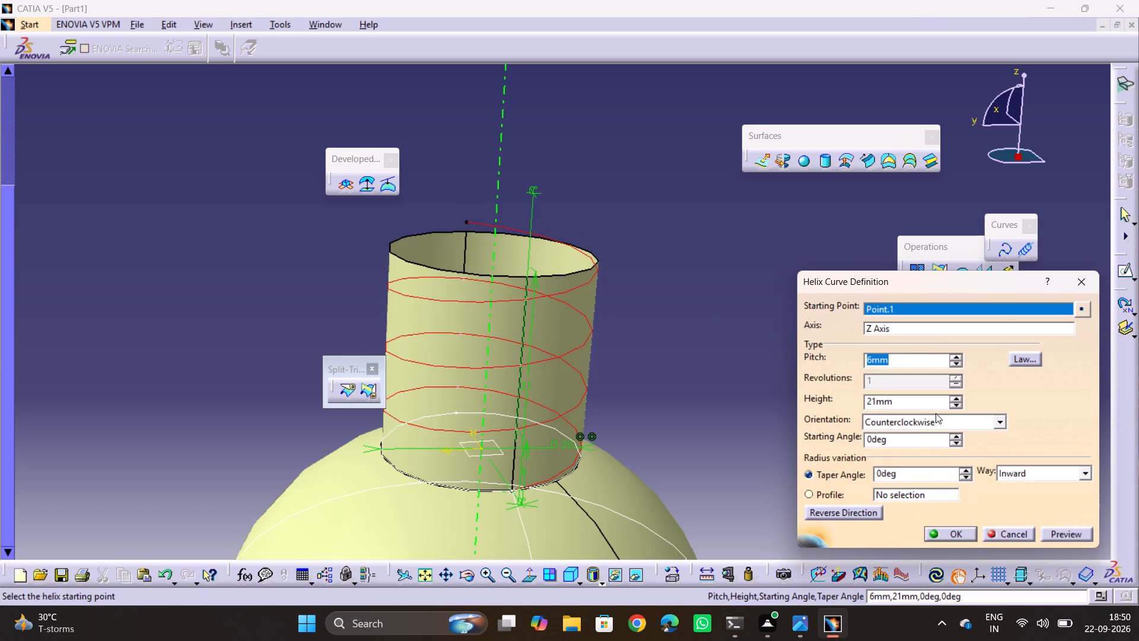
{"action": "left_click", "coordinate": [960, 403]}
{"action": "left_click", "coordinate": [953, 407]}
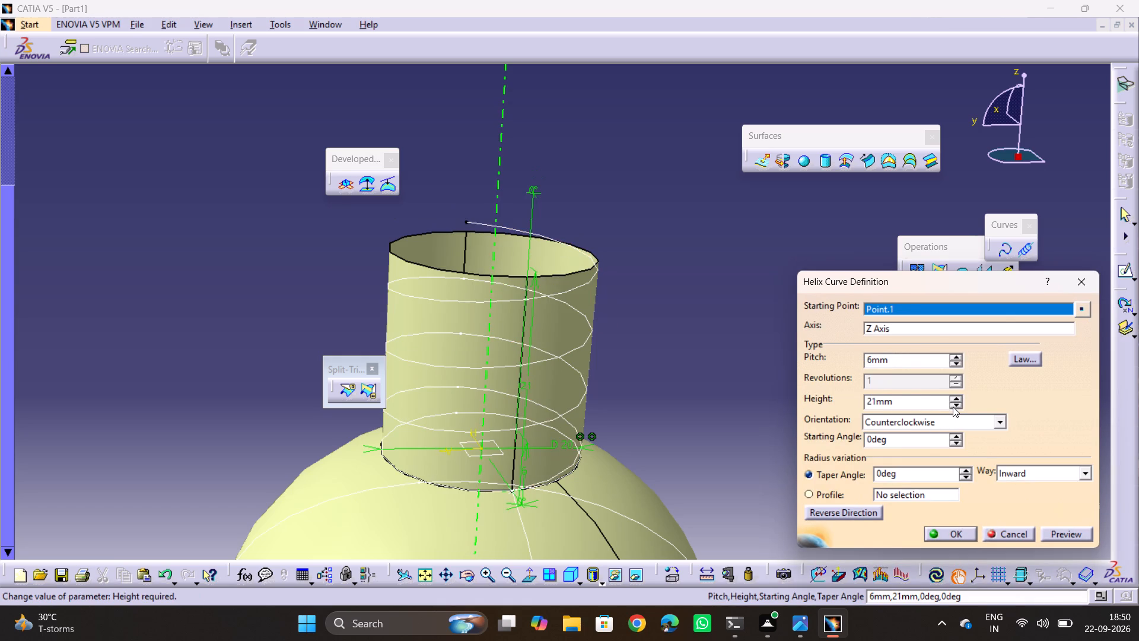
{"action": "left_click", "coordinate": [953, 407]}
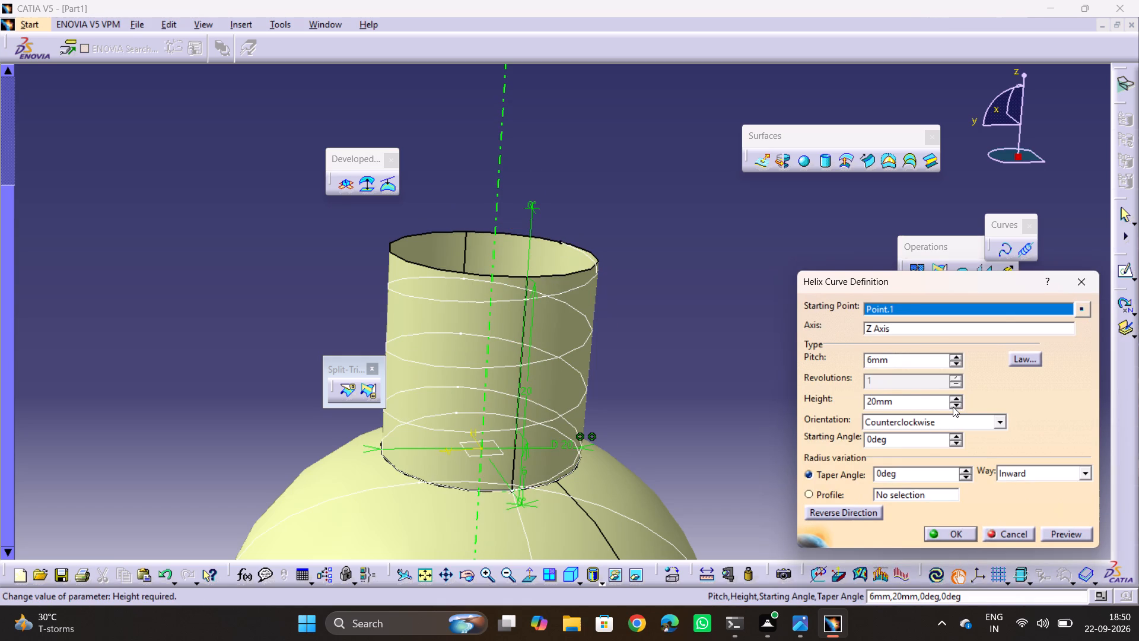
{"action": "left_click", "coordinate": [963, 535]}
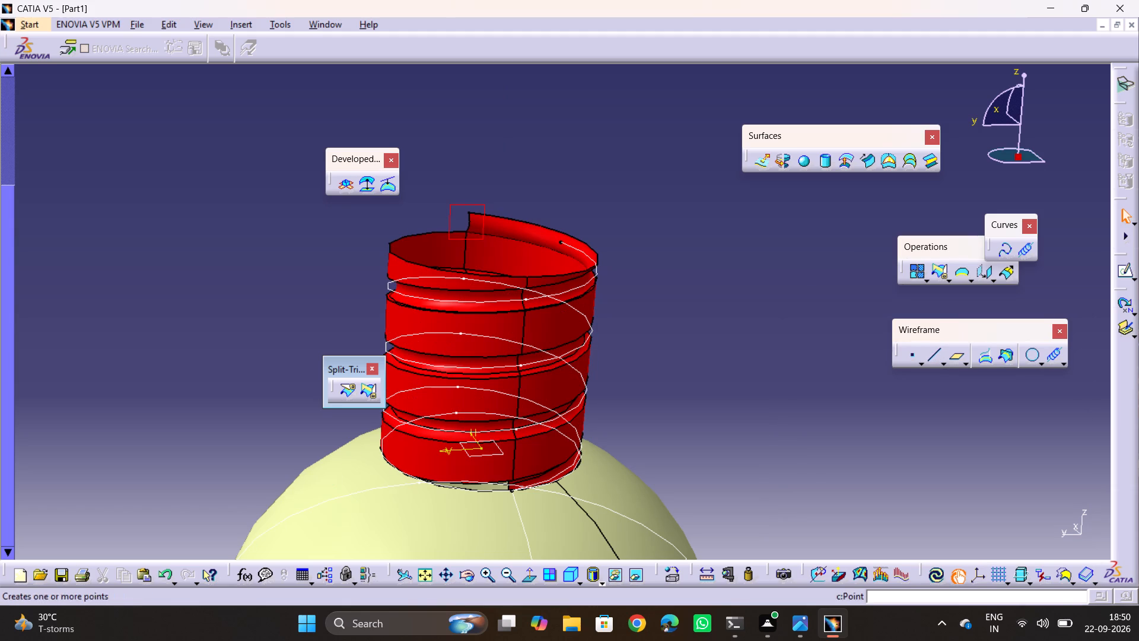
{"action": "left_click", "coordinate": [936, 577]}
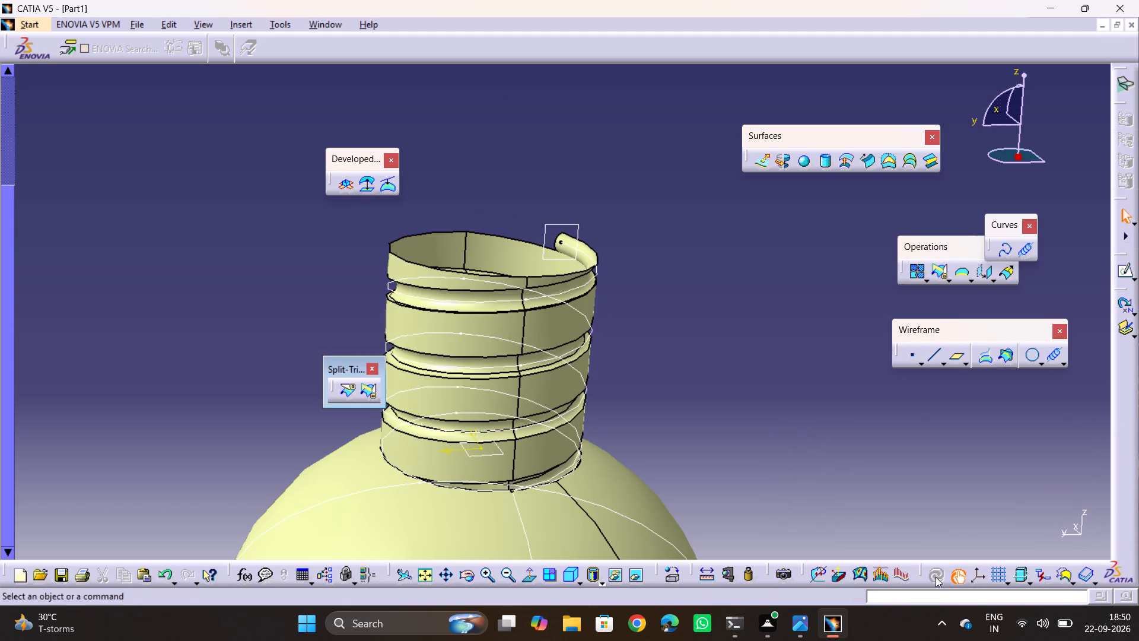
Examine the trimmed neck's helical groove and the place where it starts at the shoulder.
{"action": "left_click", "coordinate": [705, 420]}
{"action": "scroll", "coordinate": [632, 455], "scroll_direction": "down", "scroll_amount": 1}
{"action": "middle_click_drag", "start_coordinate": [628, 455], "coordinate": [588, 437]}
{"action": "left_click_drag", "start_coordinate": [613, 457], "coordinate": [588, 437]}
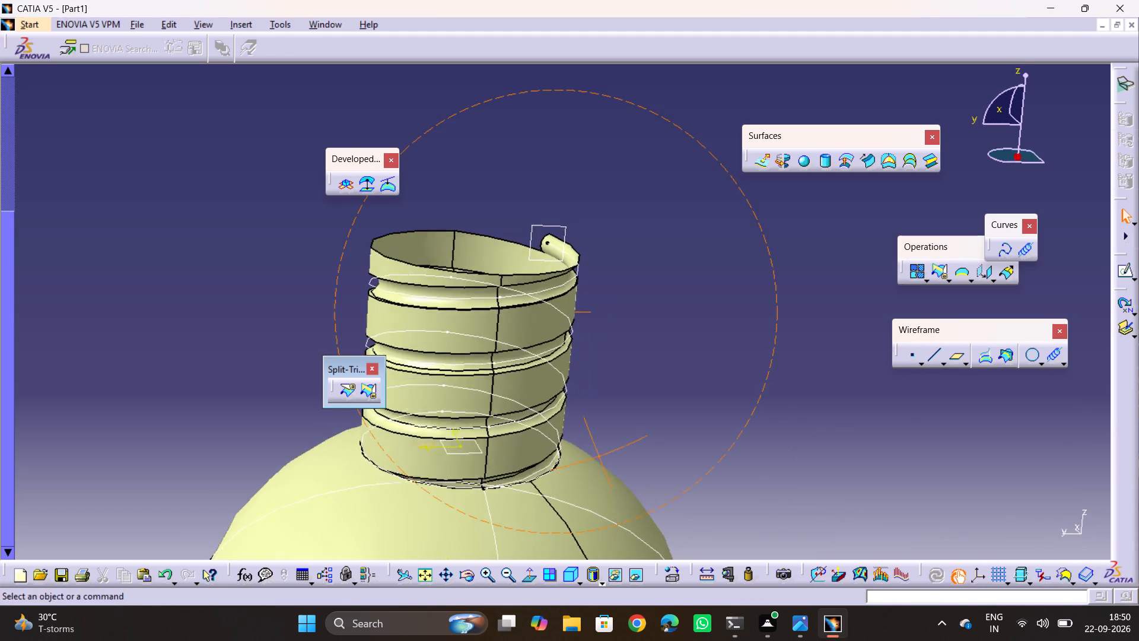
{"action": "left_click_drag", "start_coordinate": [588, 437], "coordinate": [549, 367]}
{"action": "middle_click_drag", "start_coordinate": [588, 437], "coordinate": [653, 423]}
{"action": "left_click_drag", "start_coordinate": [549, 361], "coordinate": [637, 344]}
{"action": "left_click_drag", "start_coordinate": [639, 339], "coordinate": [653, 423]}
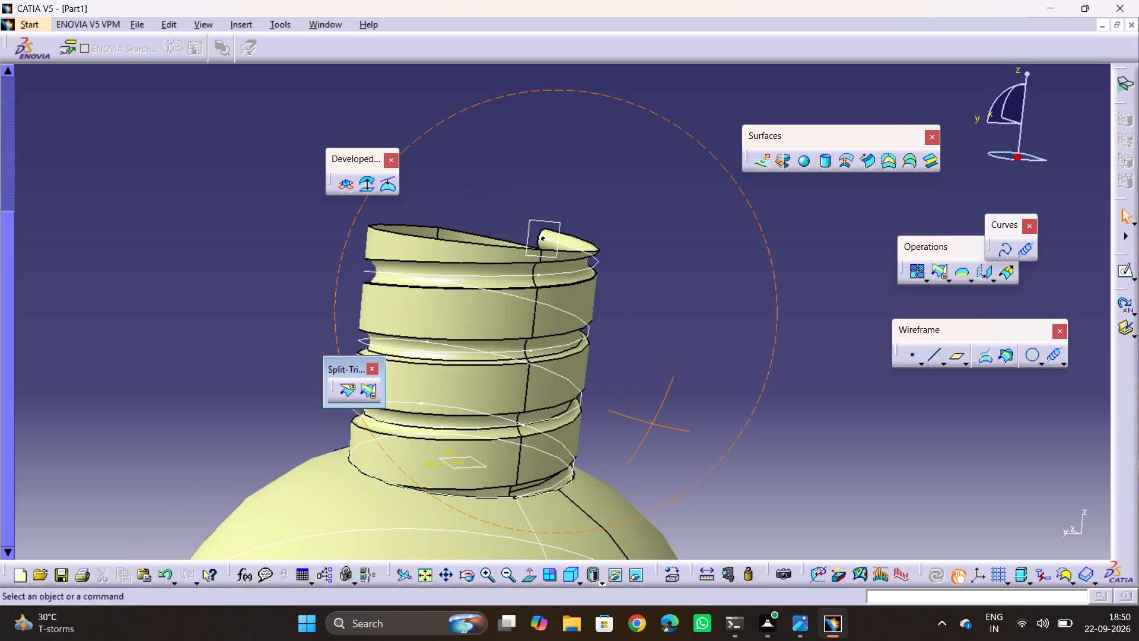
{"action": "left_click_drag", "start_coordinate": [653, 423], "coordinate": [651, 423]}
{"action": "middle_click_drag", "start_coordinate": [653, 423], "coordinate": [798, 345]}
{"action": "left_click_drag", "start_coordinate": [648, 419], "coordinate": [798, 345]}
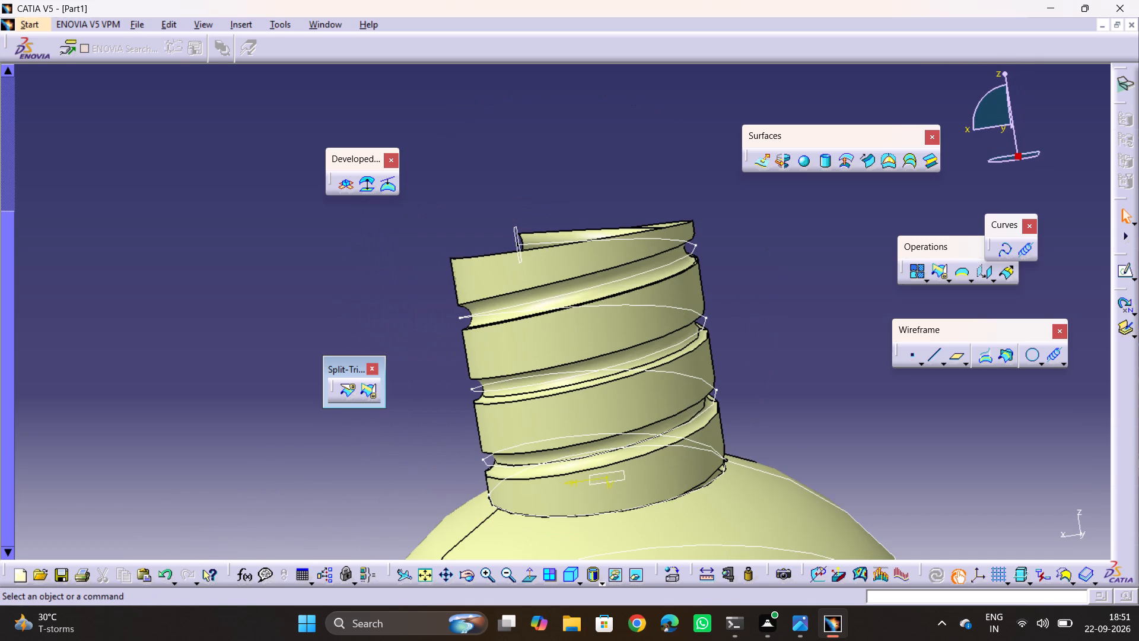
{"action": "middle_click_drag", "start_coordinate": [767, 408], "coordinate": [752, 333]}
{"action": "middle_click_drag", "start_coordinate": [732, 334], "coordinate": [794, 222], "text": "ctrl"}
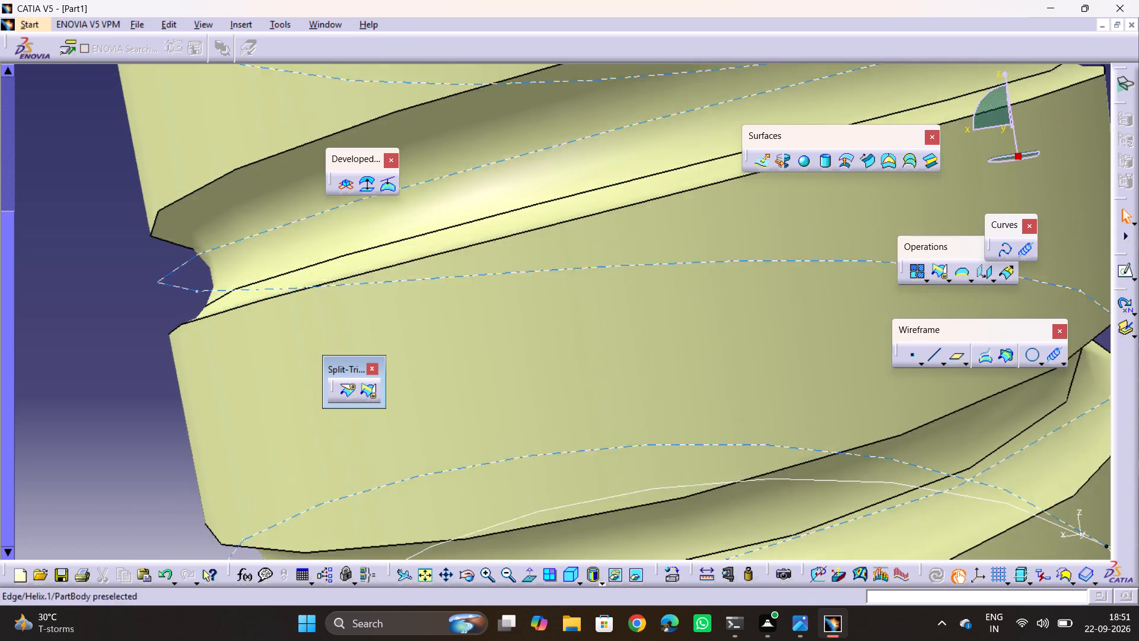
{"action": "middle_click_drag", "start_coordinate": [826, 418], "coordinate": [432, 191]}
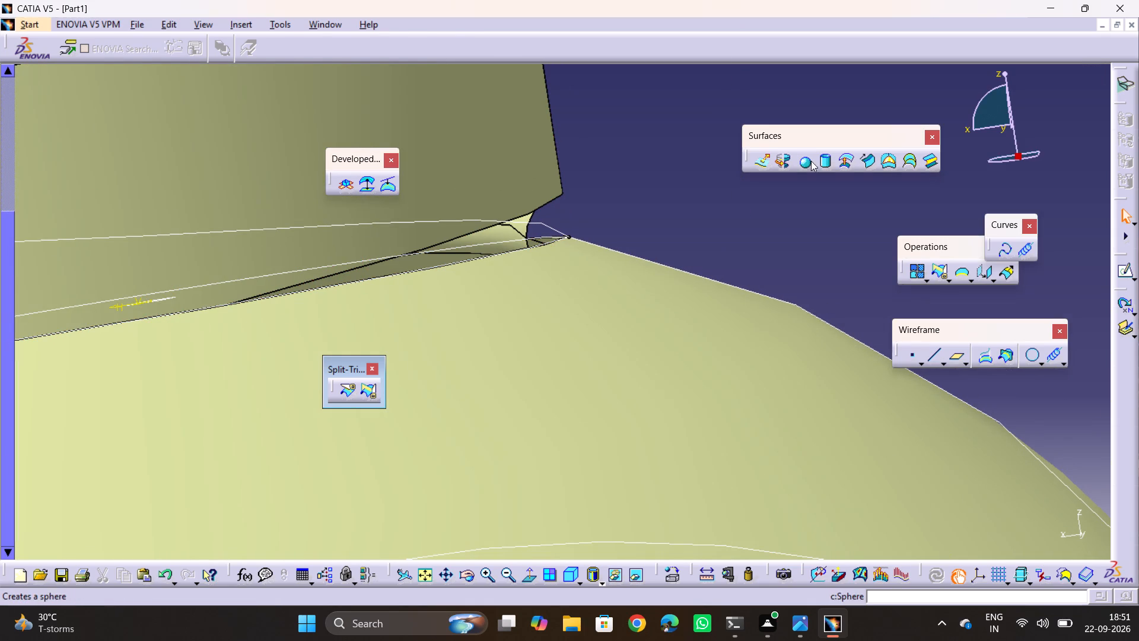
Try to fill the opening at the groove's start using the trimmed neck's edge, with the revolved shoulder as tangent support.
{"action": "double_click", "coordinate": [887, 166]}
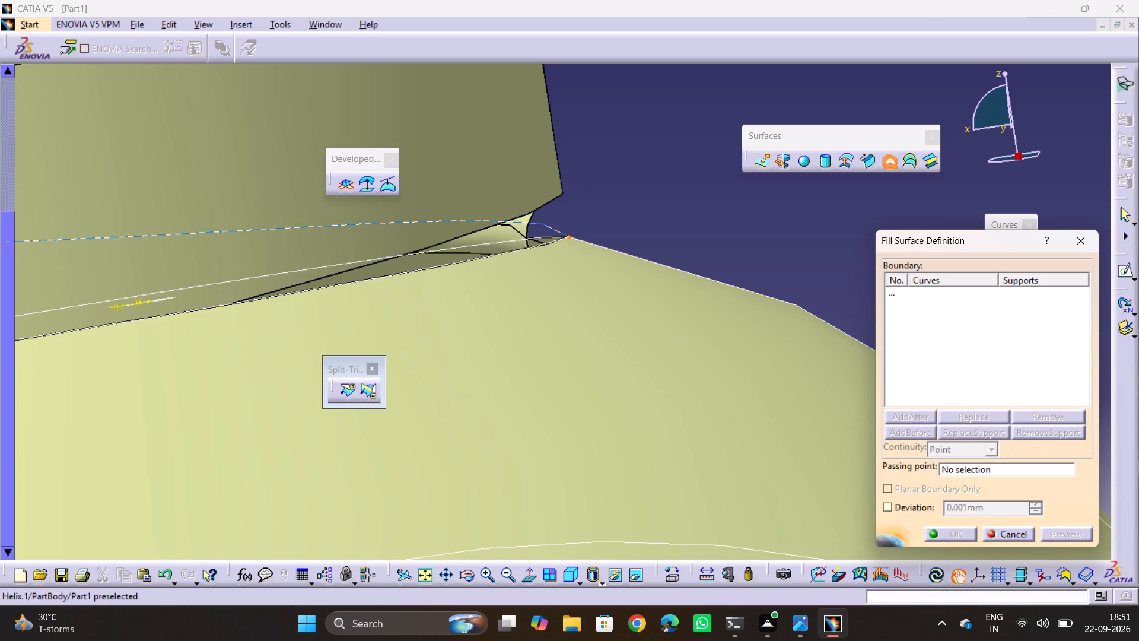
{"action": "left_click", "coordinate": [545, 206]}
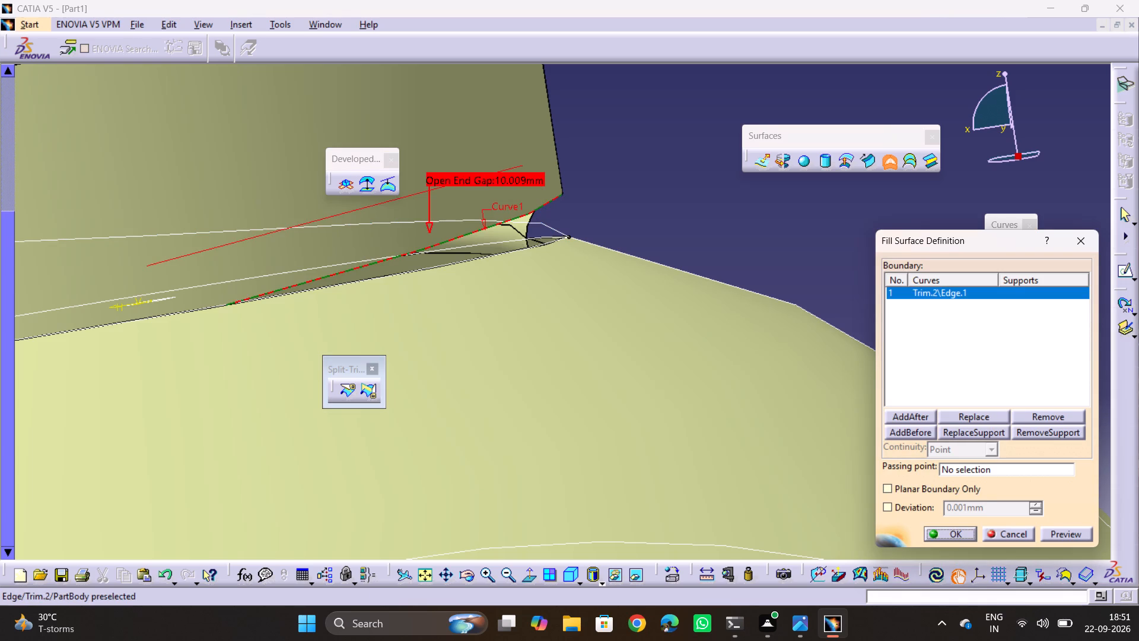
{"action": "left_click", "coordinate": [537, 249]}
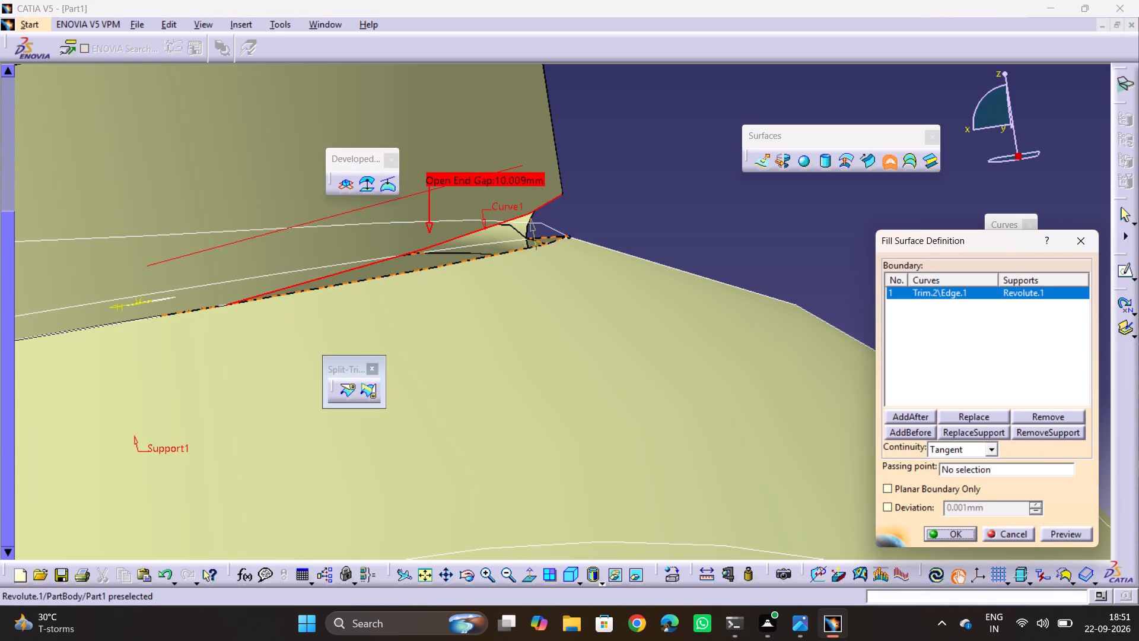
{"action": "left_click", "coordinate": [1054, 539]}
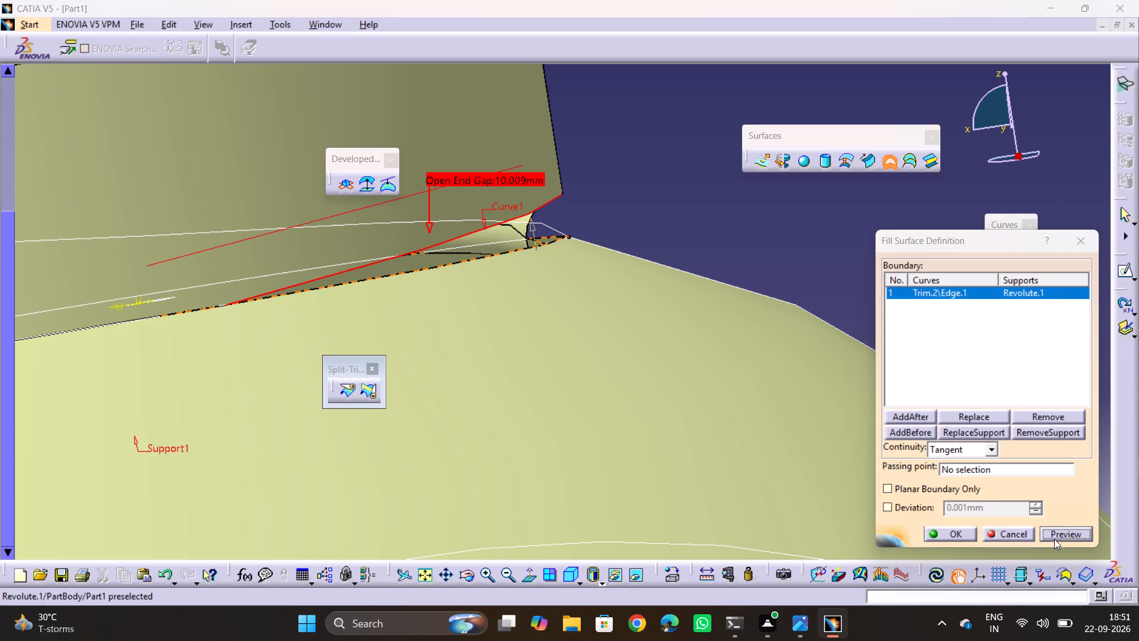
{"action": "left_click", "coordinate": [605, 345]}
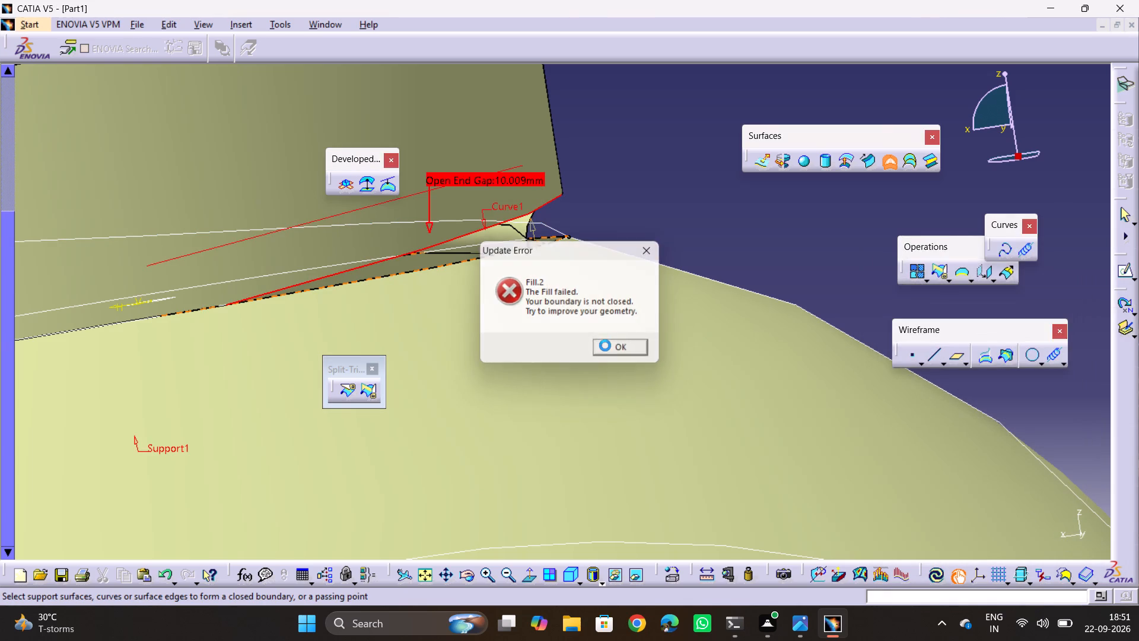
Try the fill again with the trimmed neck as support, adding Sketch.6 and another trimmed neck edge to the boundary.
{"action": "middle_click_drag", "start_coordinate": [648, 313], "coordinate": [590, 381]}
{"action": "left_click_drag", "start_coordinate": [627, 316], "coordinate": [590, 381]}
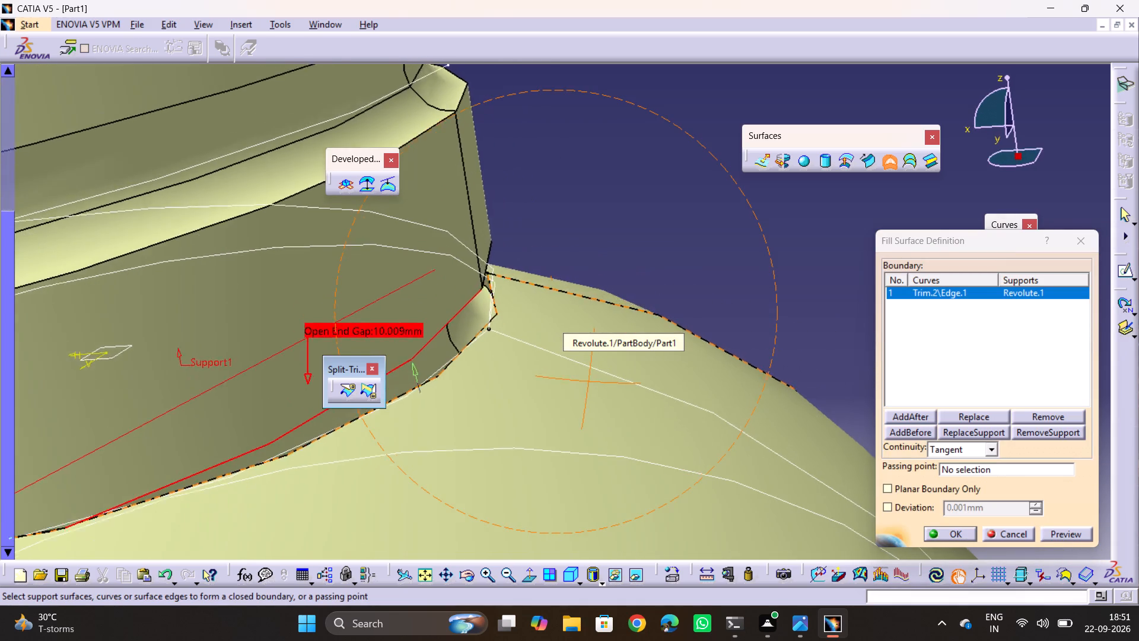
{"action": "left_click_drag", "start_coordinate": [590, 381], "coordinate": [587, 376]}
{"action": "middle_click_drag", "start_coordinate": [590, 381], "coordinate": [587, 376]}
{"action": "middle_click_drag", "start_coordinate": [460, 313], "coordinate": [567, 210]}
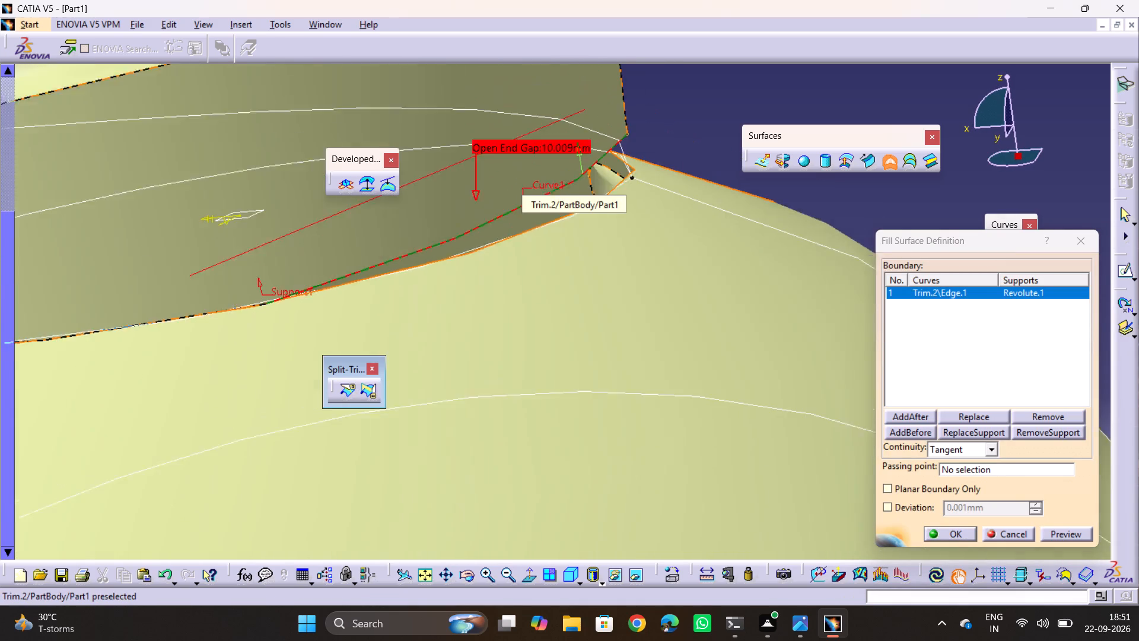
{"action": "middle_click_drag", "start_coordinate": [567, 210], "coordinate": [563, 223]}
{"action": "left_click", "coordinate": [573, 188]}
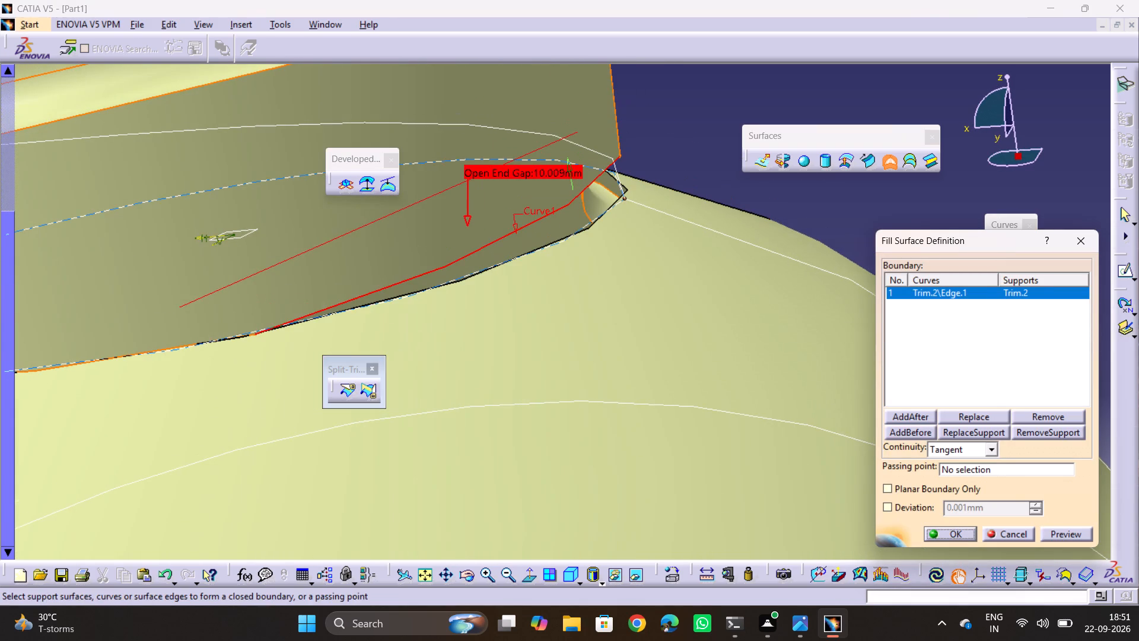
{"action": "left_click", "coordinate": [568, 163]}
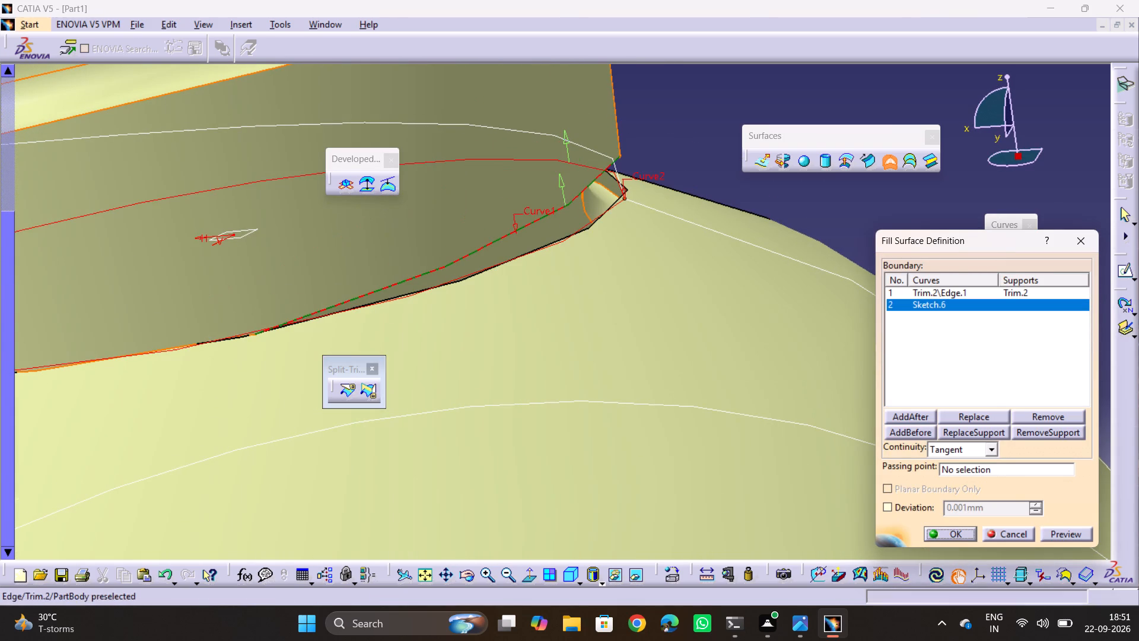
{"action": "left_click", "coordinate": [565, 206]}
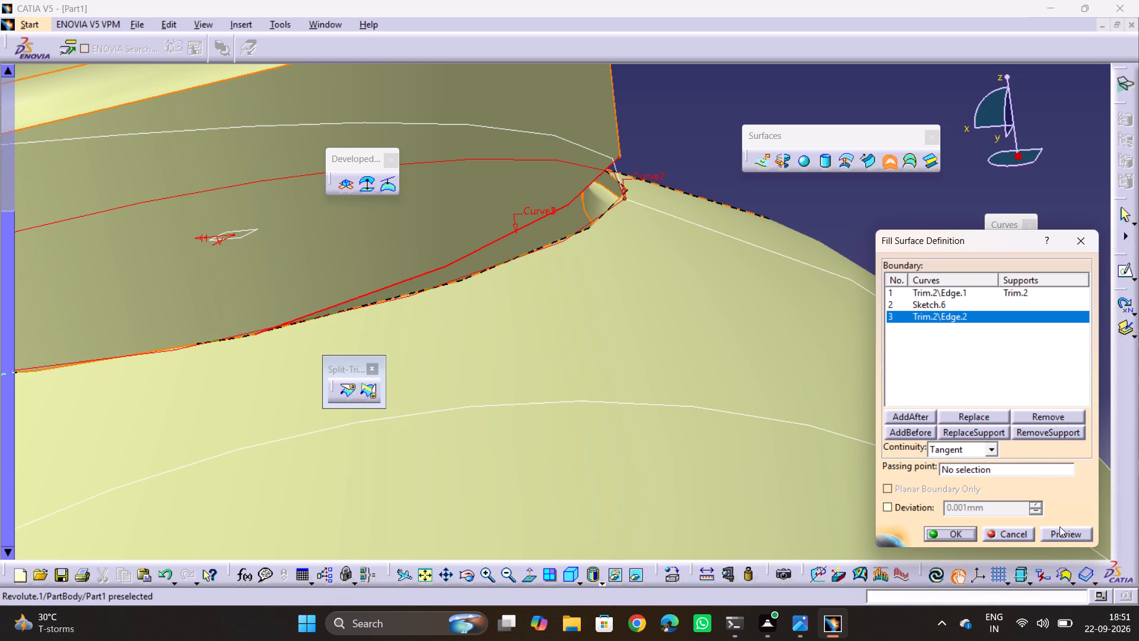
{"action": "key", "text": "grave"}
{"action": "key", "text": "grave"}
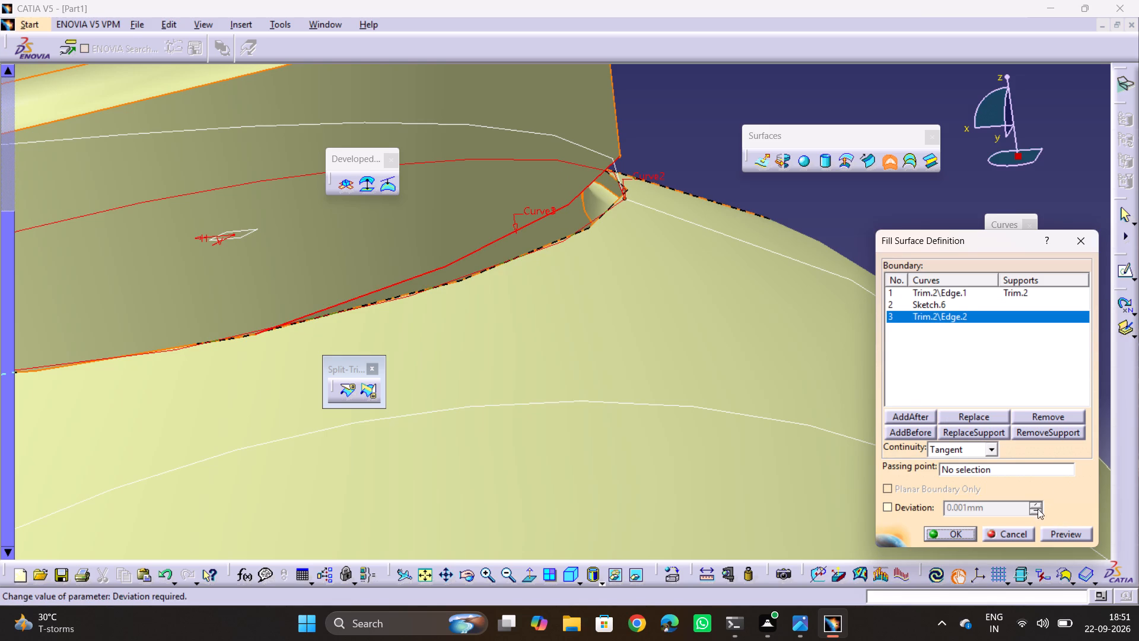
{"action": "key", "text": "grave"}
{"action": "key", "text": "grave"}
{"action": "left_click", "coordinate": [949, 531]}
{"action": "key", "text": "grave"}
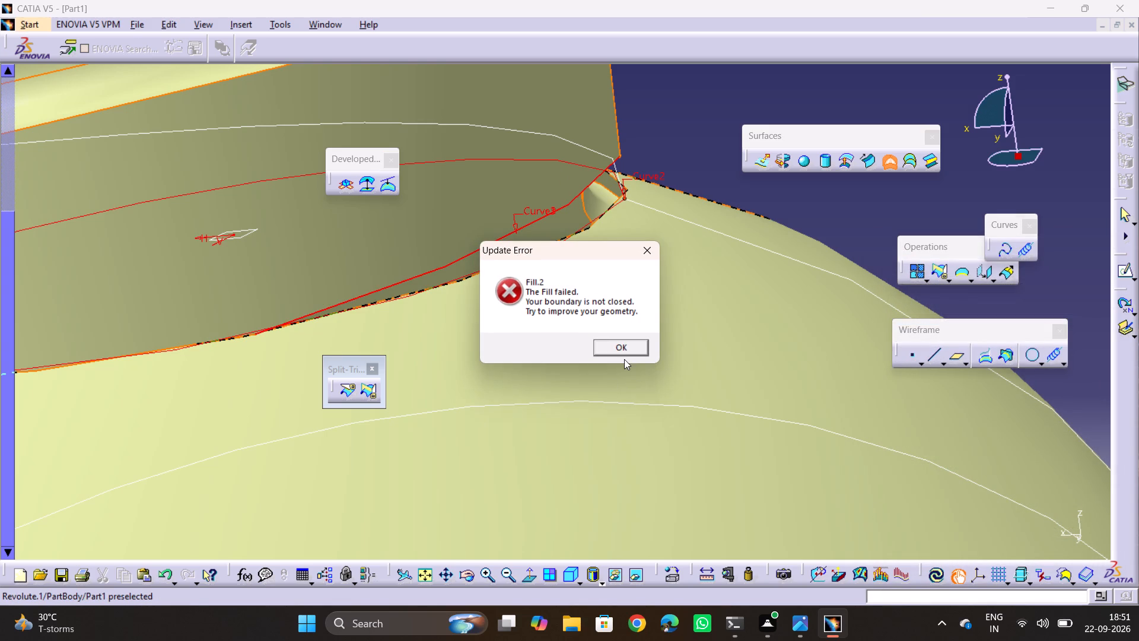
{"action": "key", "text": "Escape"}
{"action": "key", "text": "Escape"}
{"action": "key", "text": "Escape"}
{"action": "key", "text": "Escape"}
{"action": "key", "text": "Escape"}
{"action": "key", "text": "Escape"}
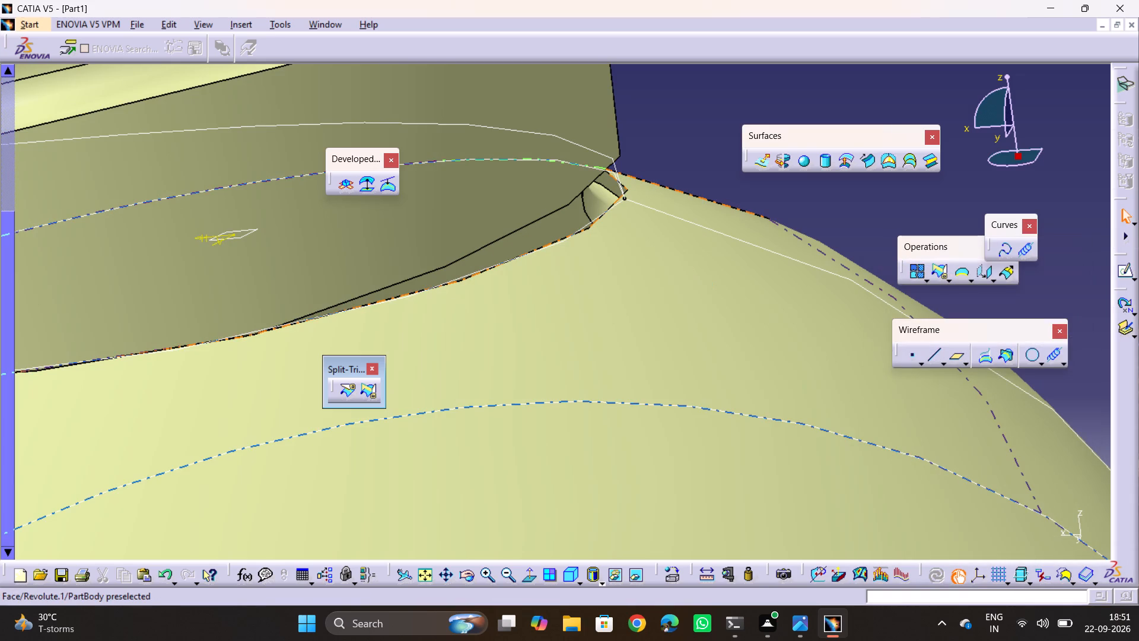
Save the bottle part as C11.
{"action": "middle_click_drag", "start_coordinate": [647, 263], "coordinate": [682, 503], "text": "ctrl"}
{"action": "middle_click_drag", "start_coordinate": [658, 466], "coordinate": [643, 358]}
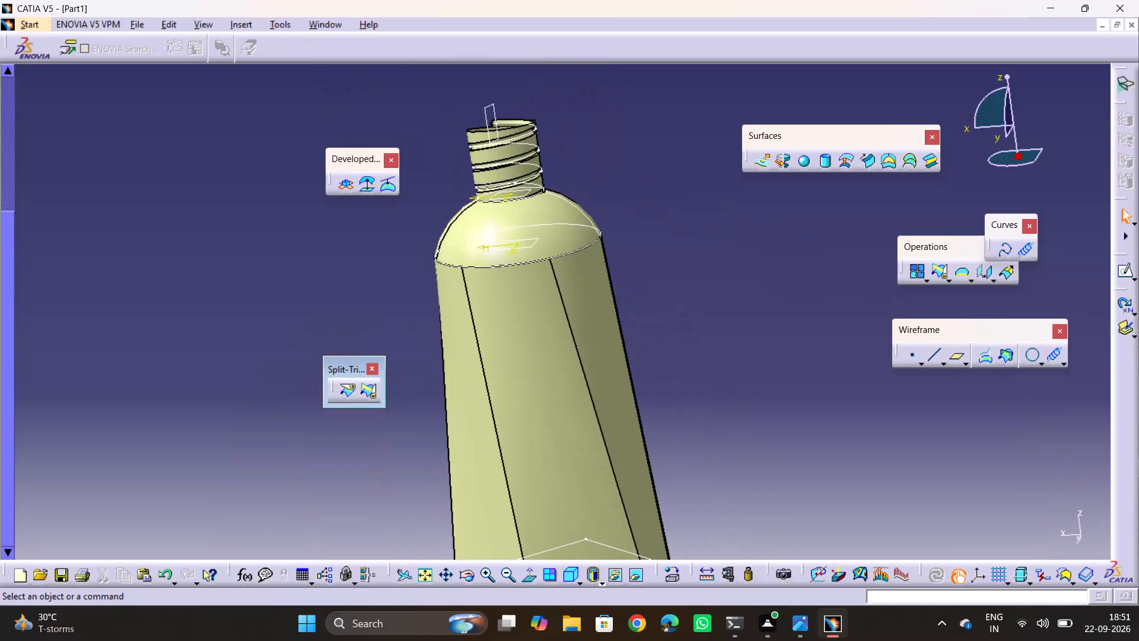
{"action": "middle_click_drag", "start_coordinate": [708, 163], "coordinate": [677, 220], "text": "ctrl"}
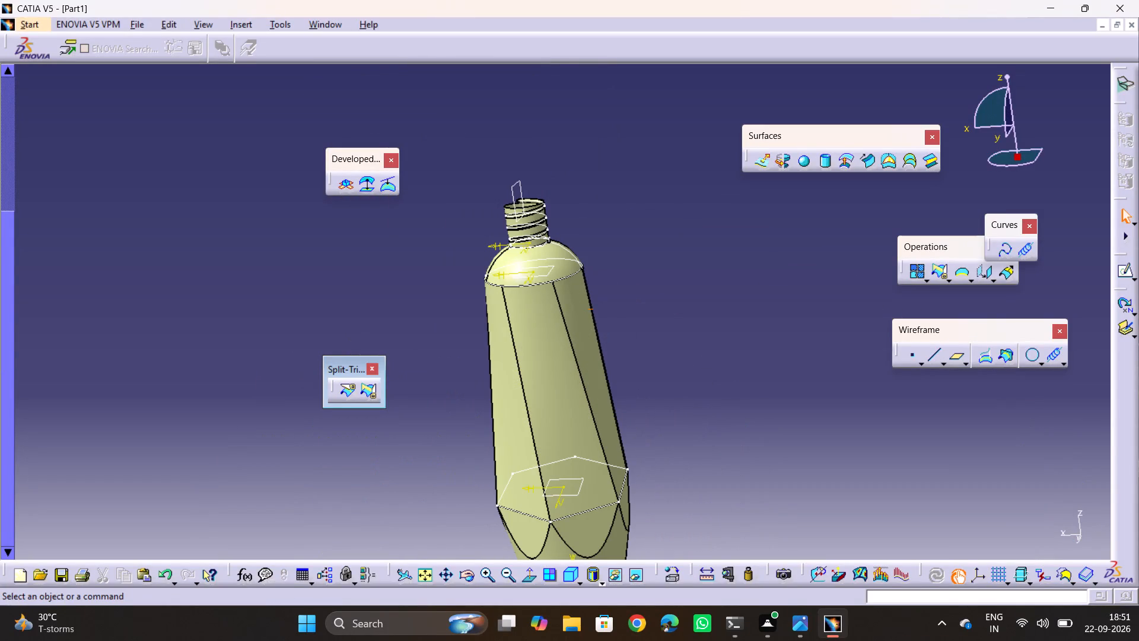
{"action": "key", "text": "ctrl+s"}
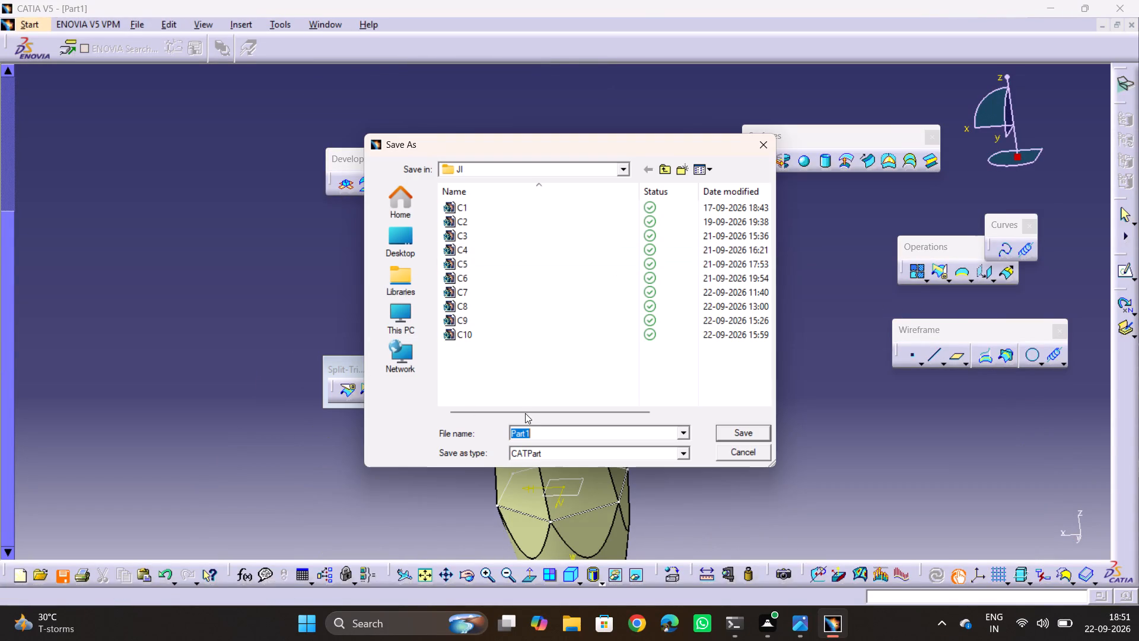
{"action": "type", "text": "C11"}
{"action": "key", "text": "Return"}
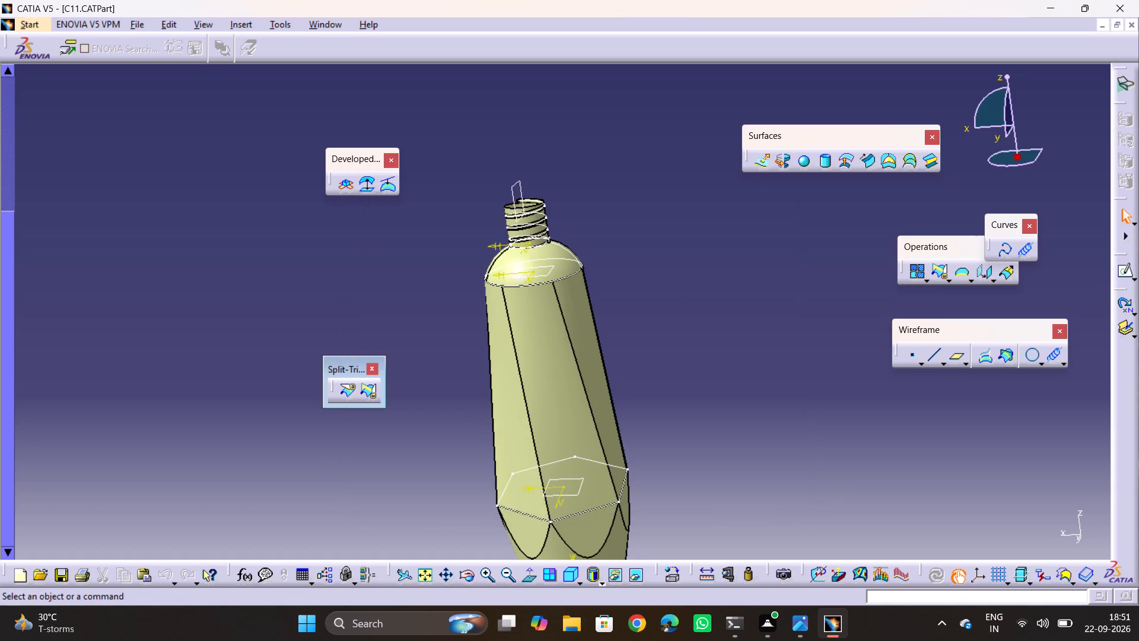
Frame the whole bottle from base to threaded neck for the printout and open the print settings.
{"action": "middle_click_drag", "start_coordinate": [636, 322], "coordinate": [659, 363], "text": "ctrl"}
{"action": "middle_click_drag", "start_coordinate": [653, 367], "coordinate": [633, 334]}
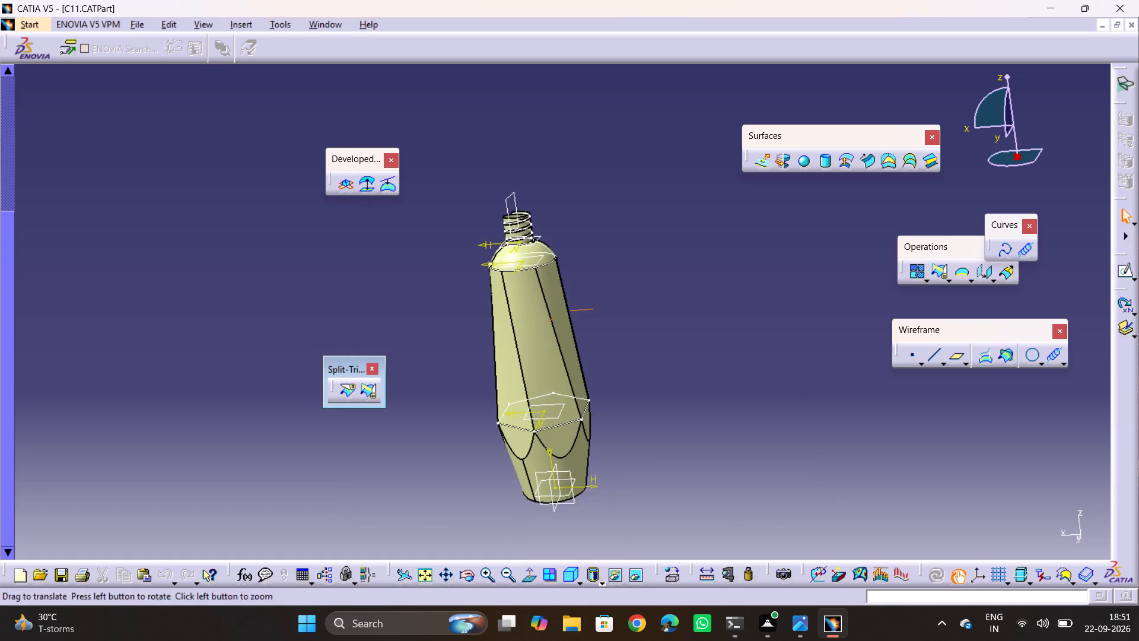
{"action": "middle_click_drag", "start_coordinate": [633, 334], "coordinate": [628, 307]}
{"action": "middle_click_drag", "start_coordinate": [529, 248], "coordinate": [548, 211], "text": "ctrl"}
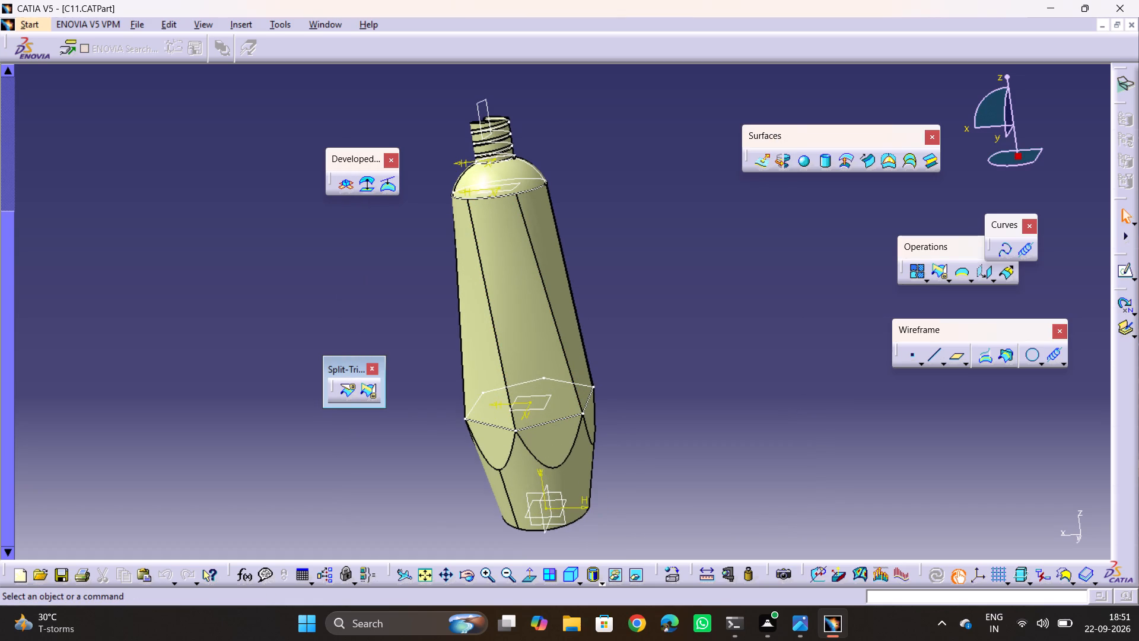
{"action": "key", "text": "ctrl+p"}
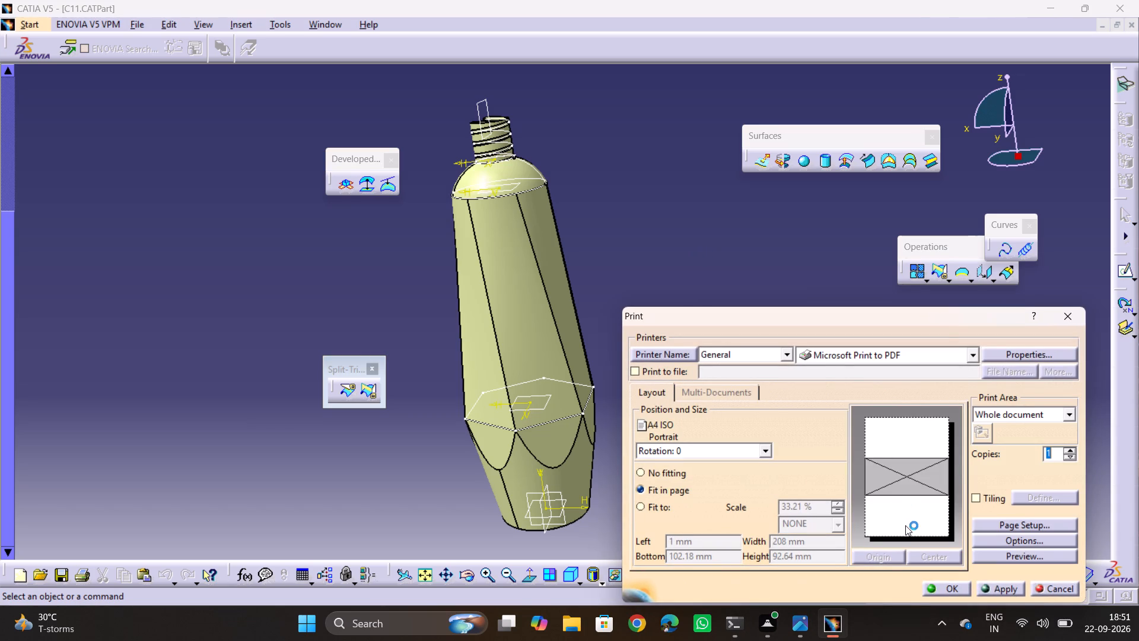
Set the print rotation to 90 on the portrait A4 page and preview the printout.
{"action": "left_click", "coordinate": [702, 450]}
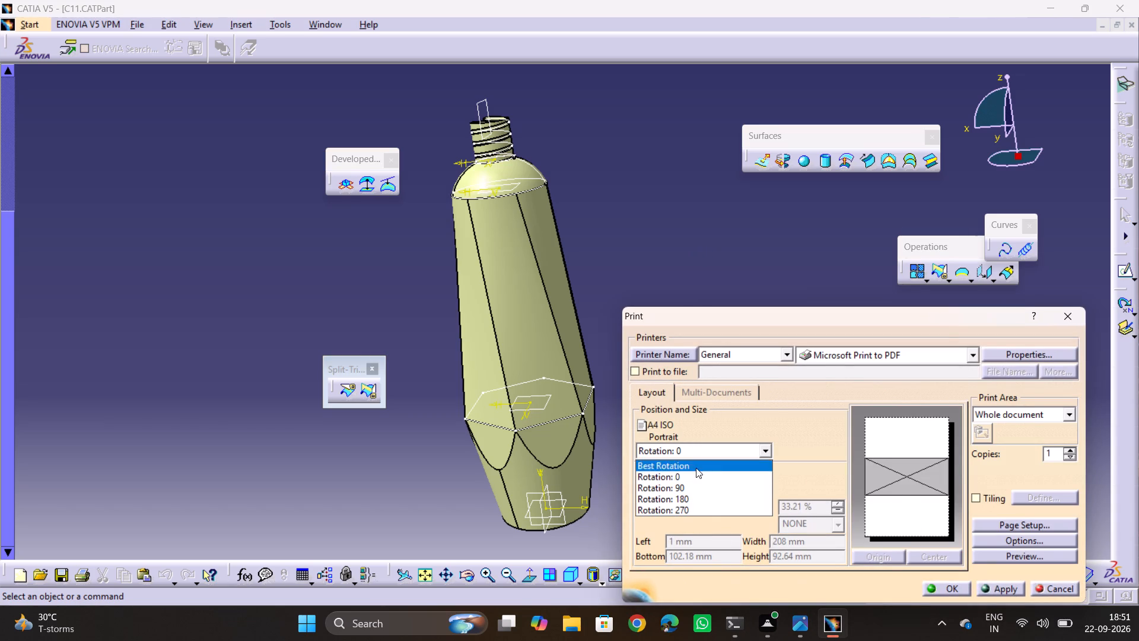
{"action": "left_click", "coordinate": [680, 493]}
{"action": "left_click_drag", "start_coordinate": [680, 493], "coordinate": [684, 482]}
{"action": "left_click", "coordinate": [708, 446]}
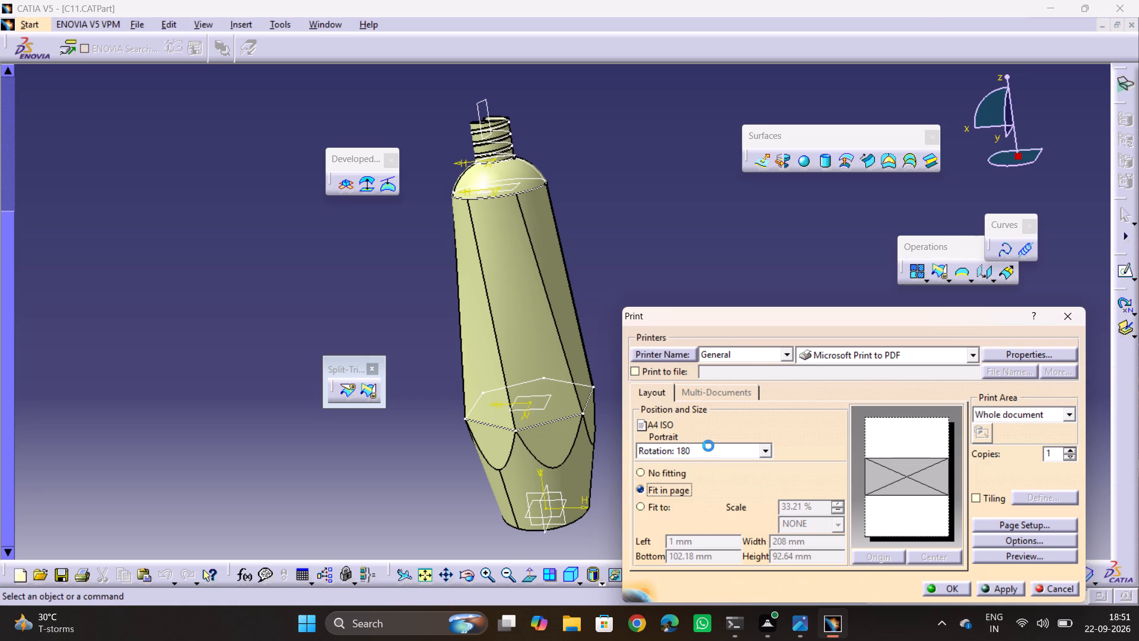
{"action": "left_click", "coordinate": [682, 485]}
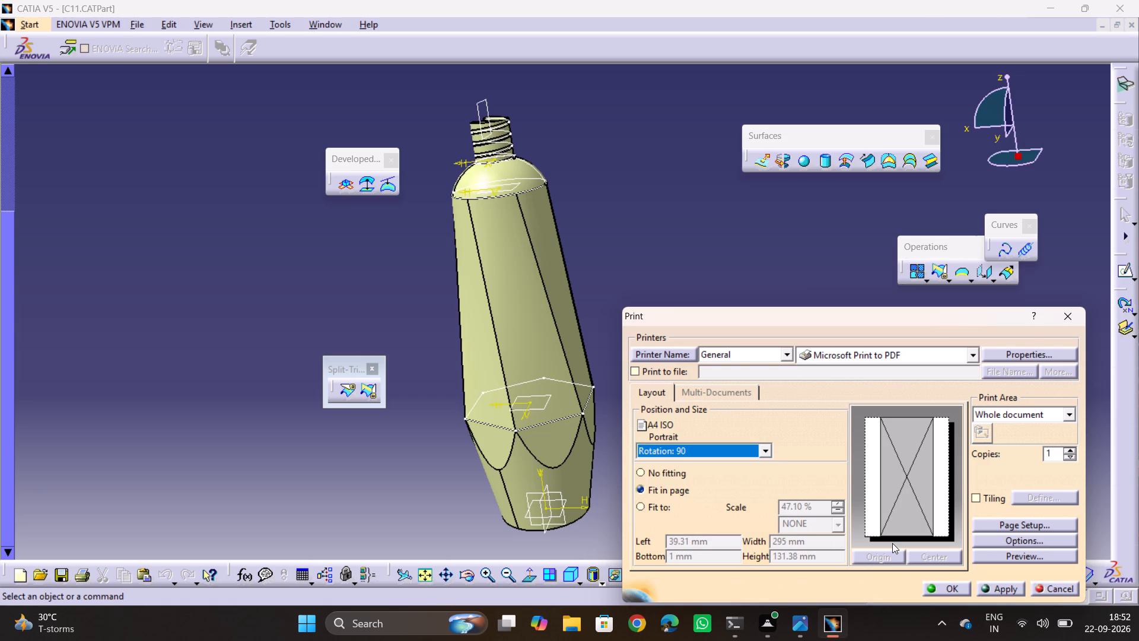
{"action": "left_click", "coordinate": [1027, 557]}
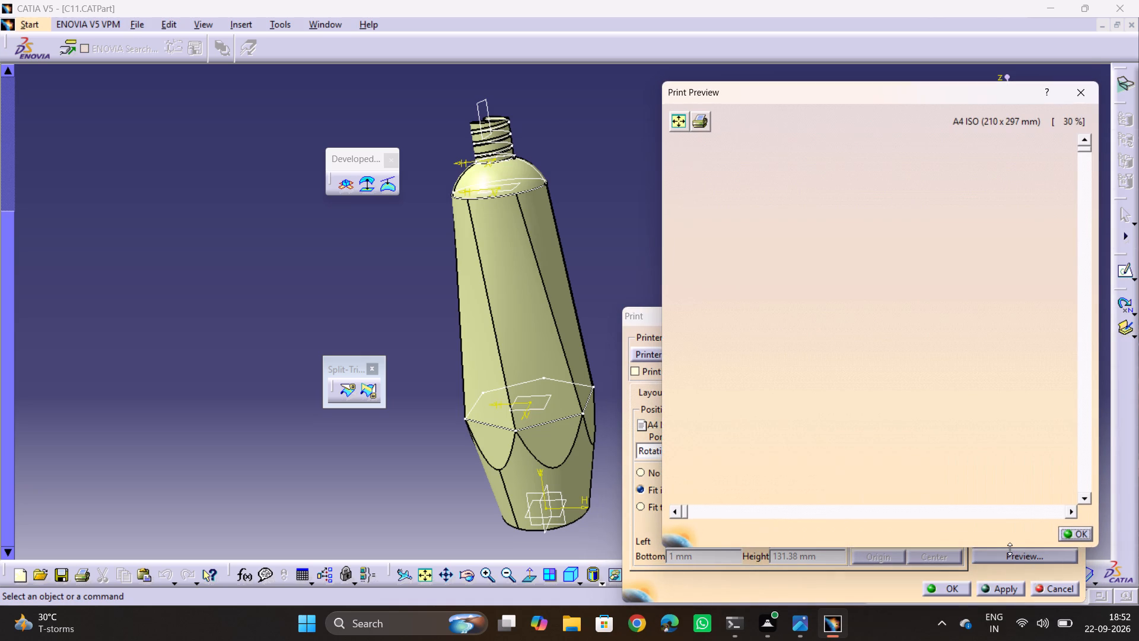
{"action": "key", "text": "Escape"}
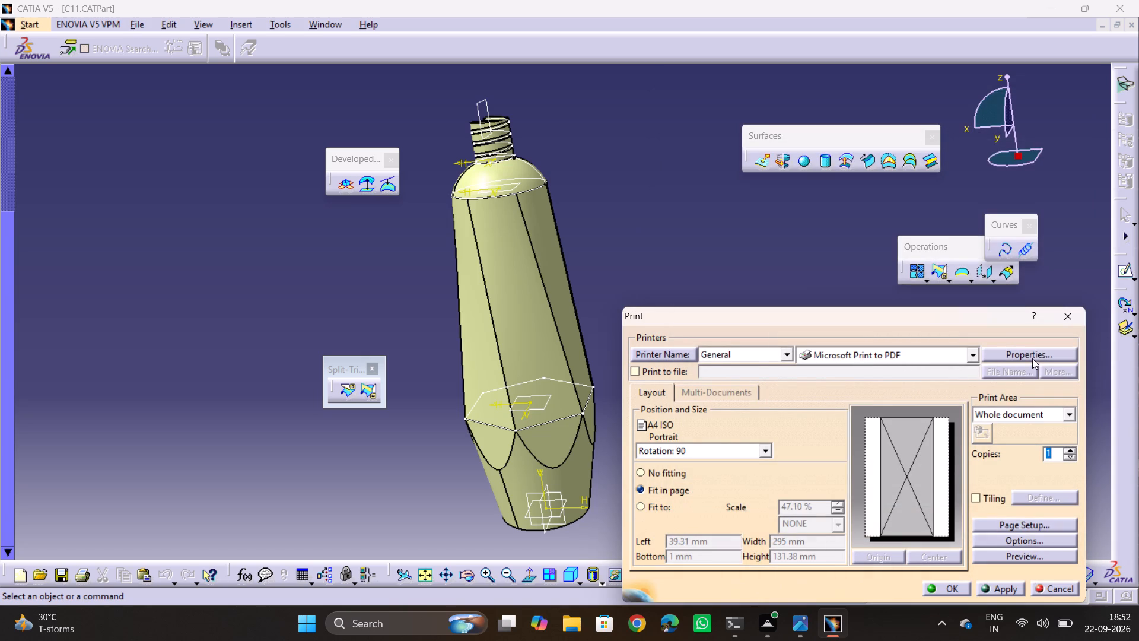
Set the page orientation to Landscape in the Microsoft Print to PDF properties.
{"action": "left_click", "coordinate": [1033, 358]}
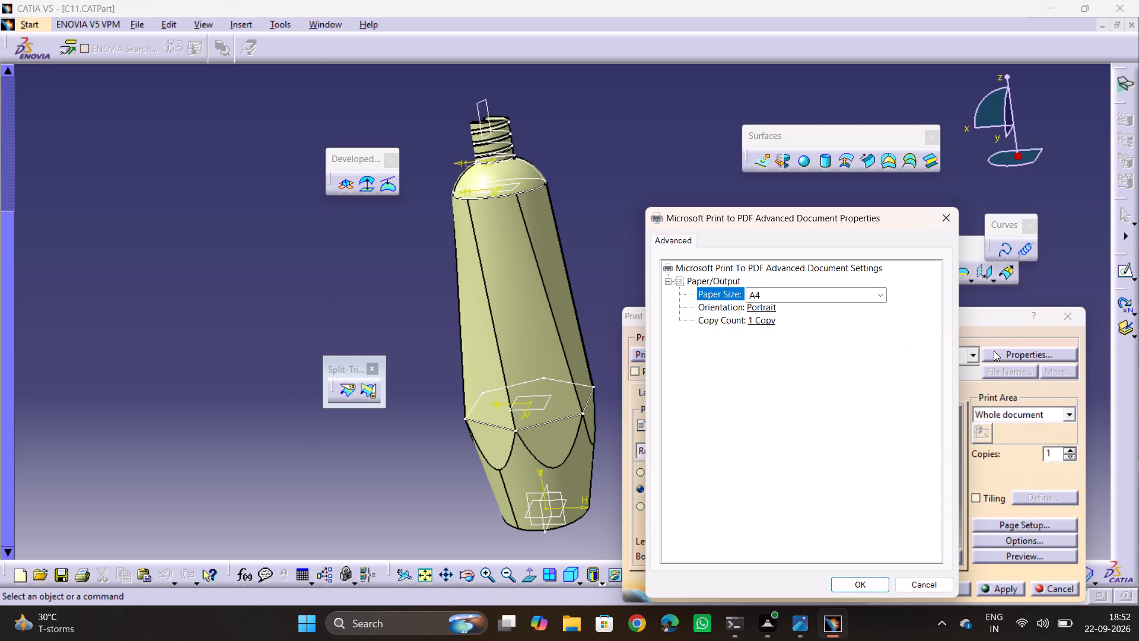
{"action": "left_click", "coordinate": [768, 310]}
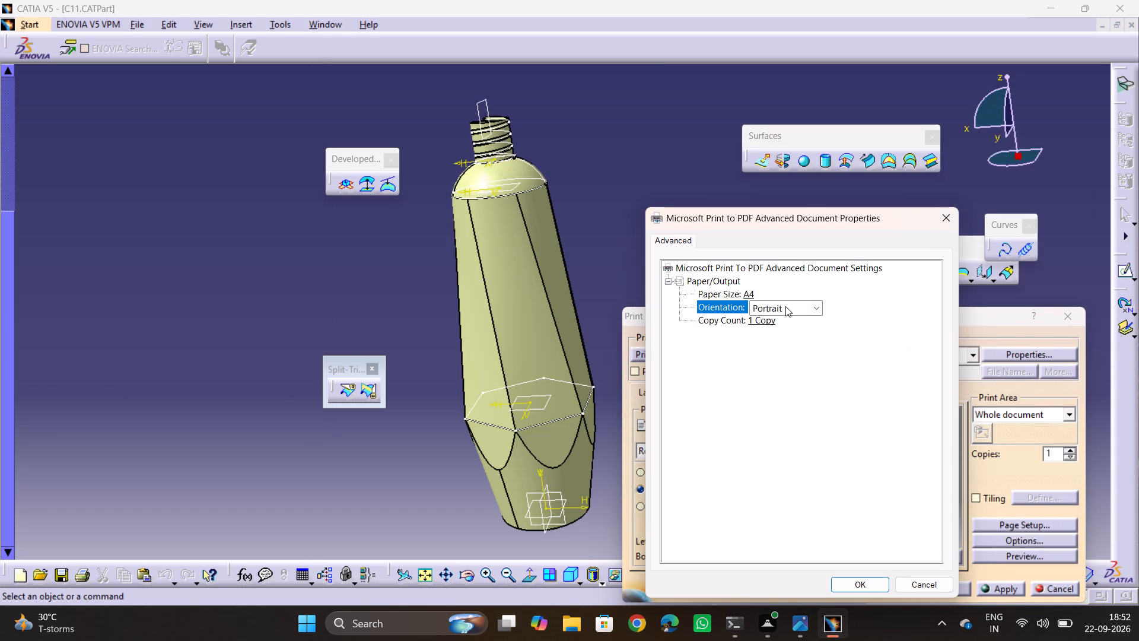
{"action": "left_click", "coordinate": [785, 306]}
{"action": "left_click", "coordinate": [785, 306]}
{"action": "left_click", "coordinate": [837, 368]}
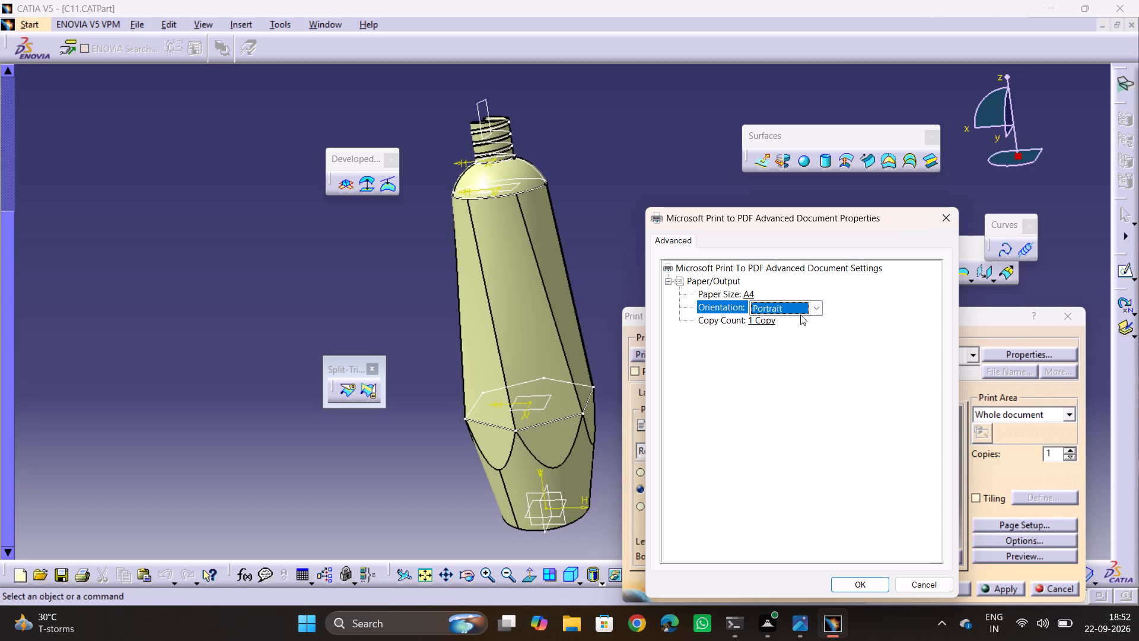
{"action": "left_click", "coordinate": [799, 311]}
{"action": "left_click", "coordinate": [773, 328]}
{"action": "left_click", "coordinate": [863, 585]}
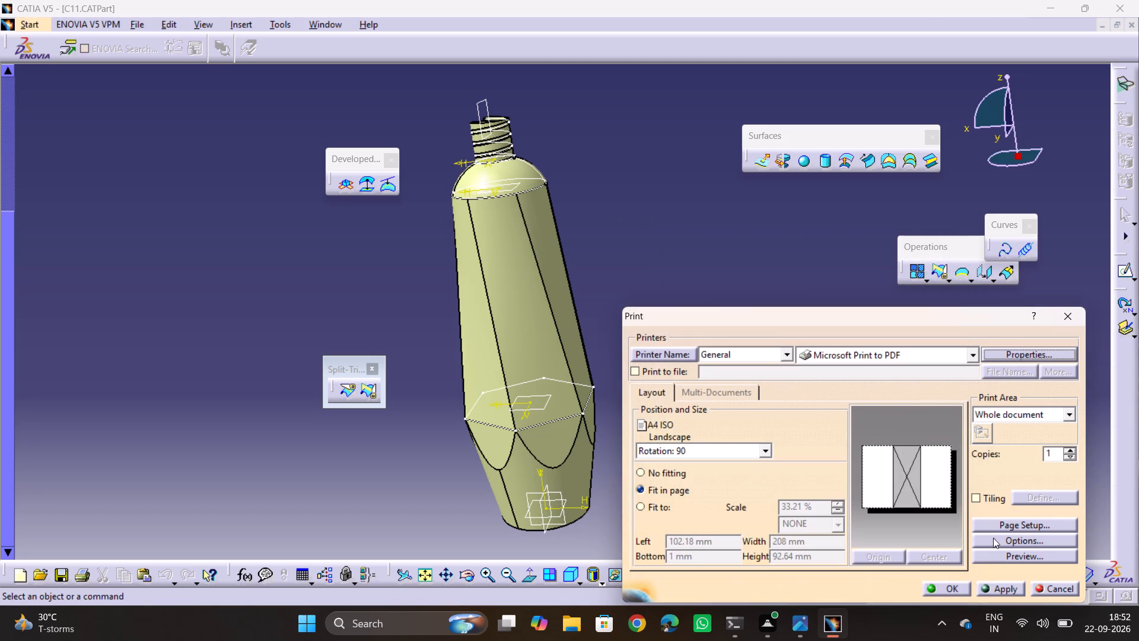
Set the print rotation to 0 for the landscape page and preview the printout.
{"action": "left_click", "coordinate": [759, 448]}
{"action": "left_click", "coordinate": [711, 471]}
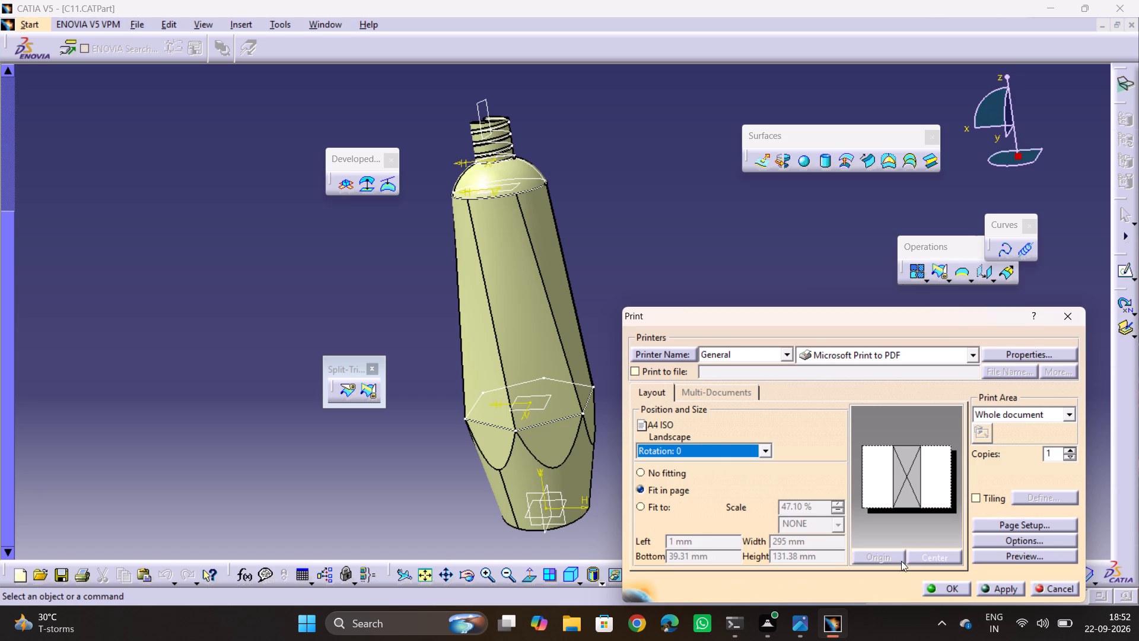
{"action": "double_click", "coordinate": [1014, 555]}
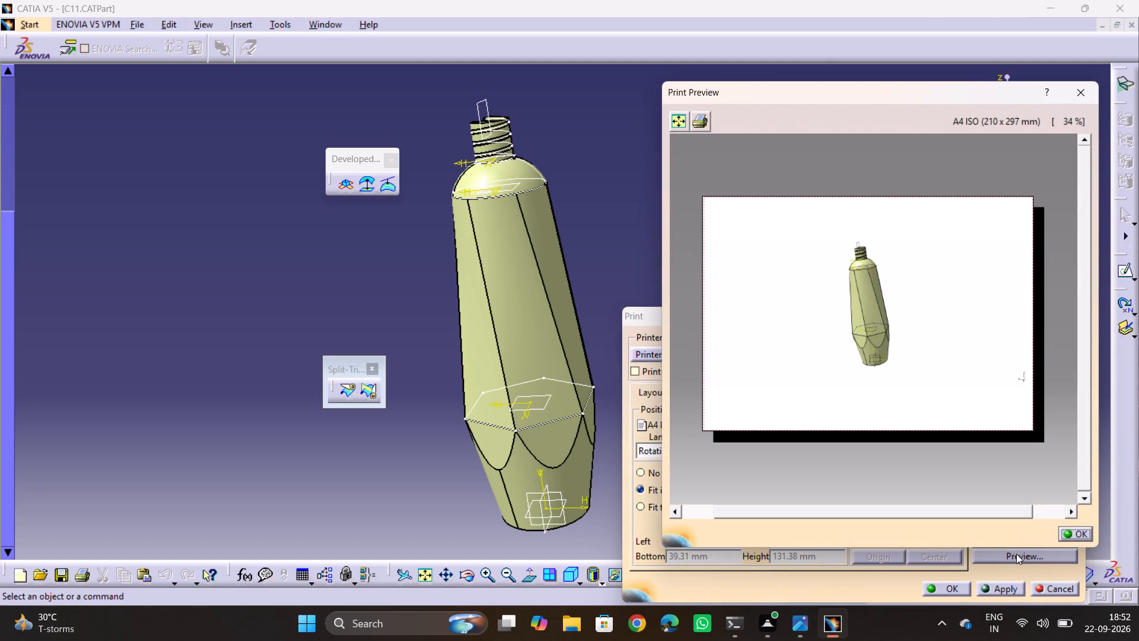
{"action": "left_click", "coordinate": [1070, 534]}
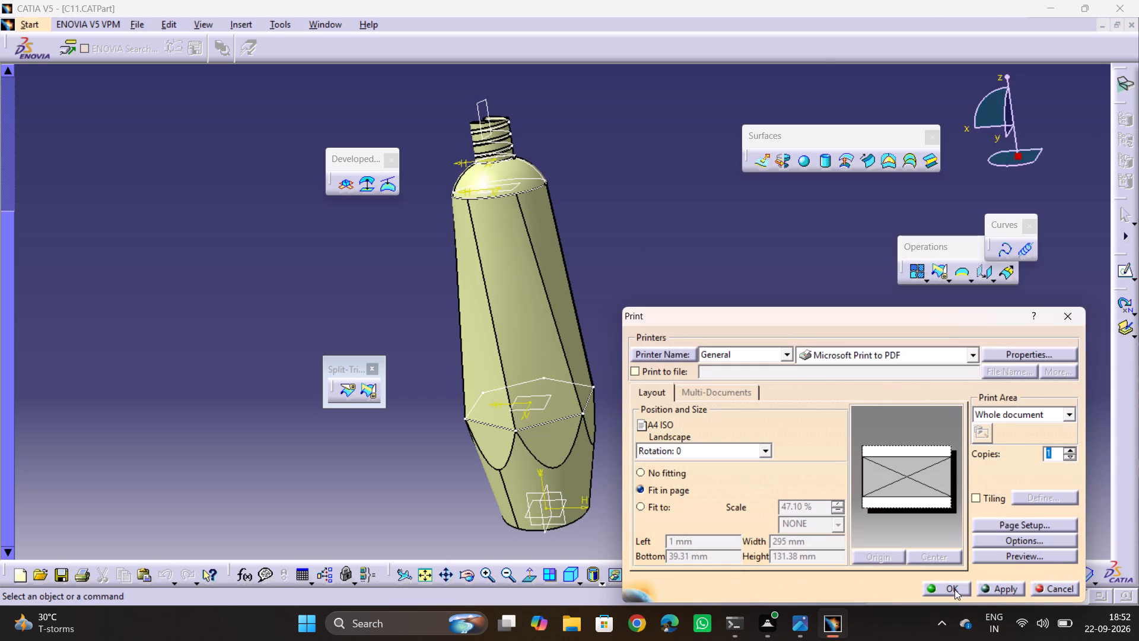
Print the bottle view to PDF with the file name C11.
{"action": "left_click", "coordinate": [953, 588]}
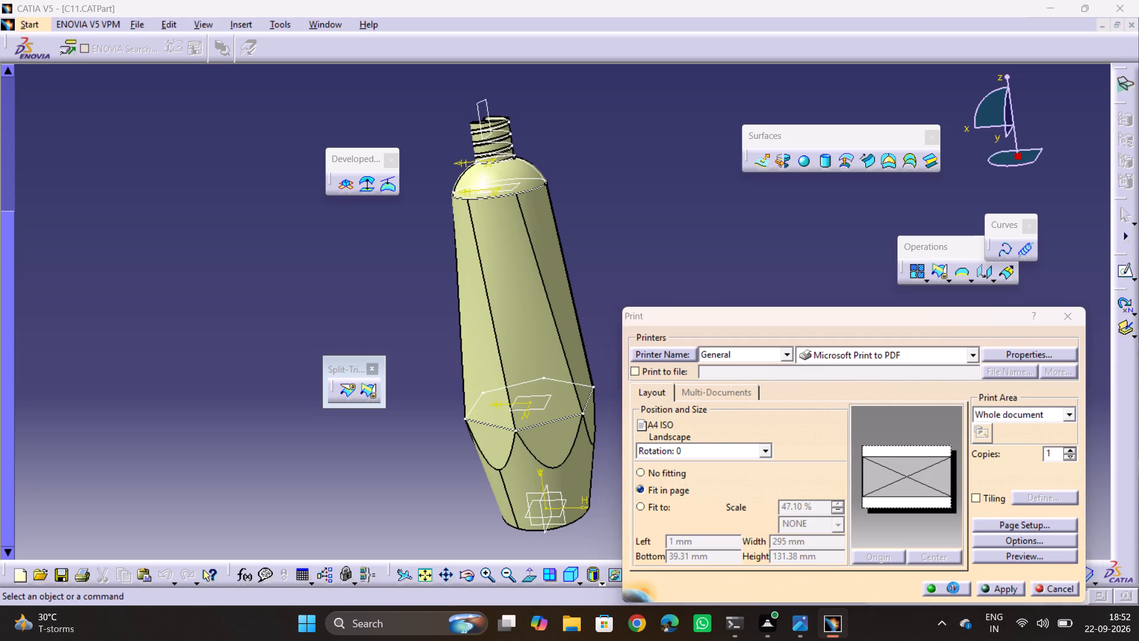
{"action": "type", "text": "C11"}
{"action": "key", "text": "Return"}
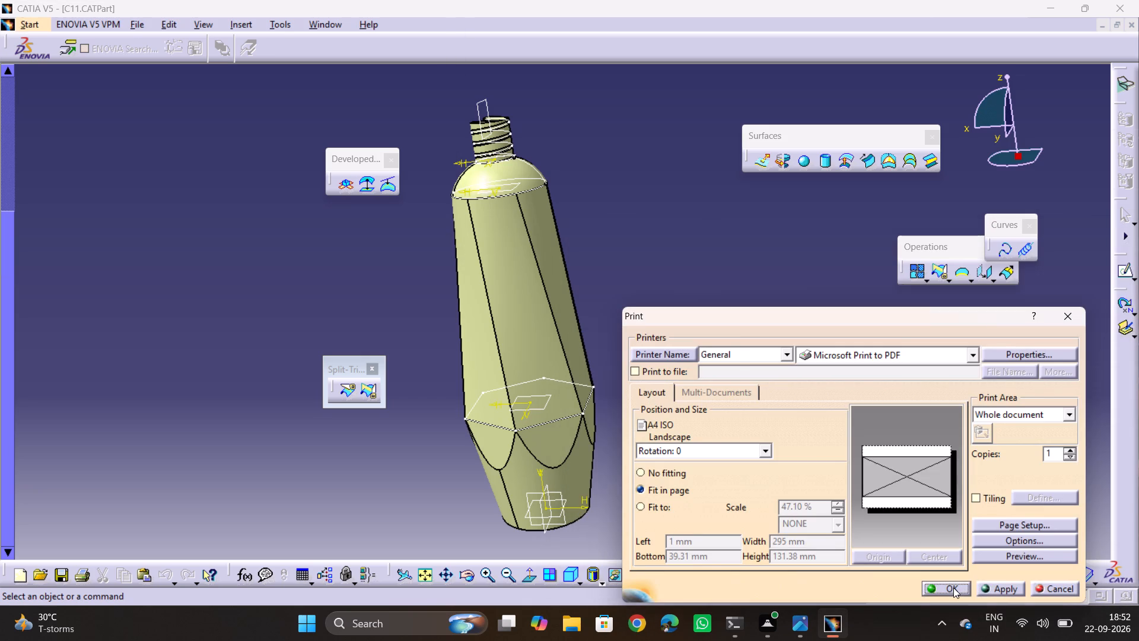